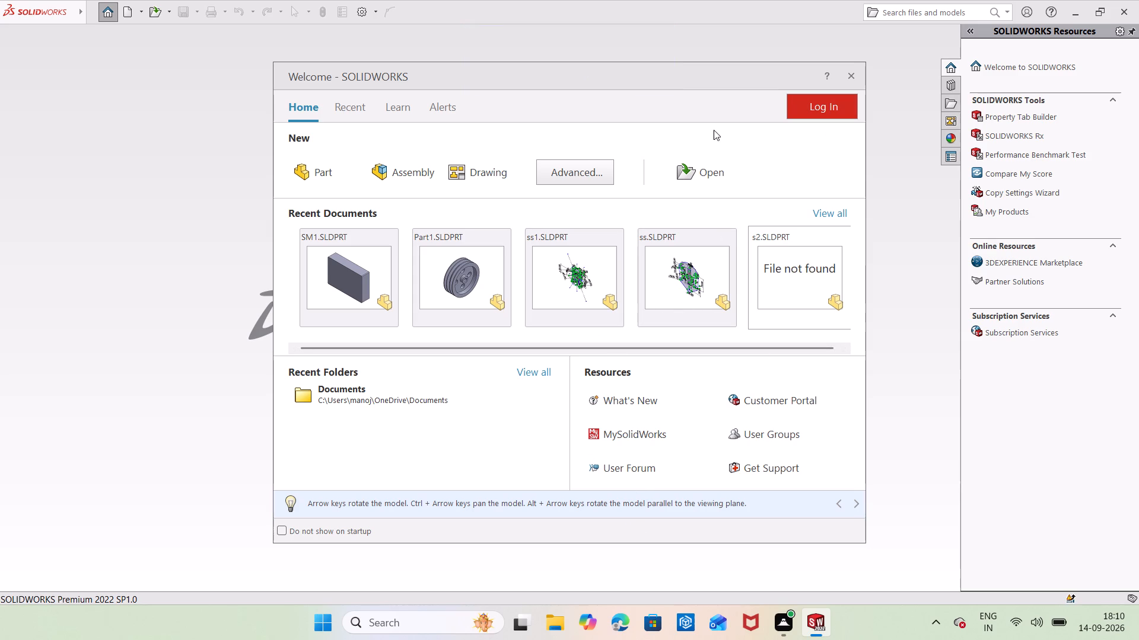
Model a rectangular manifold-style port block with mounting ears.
Create a new part document.
click(307, 171)
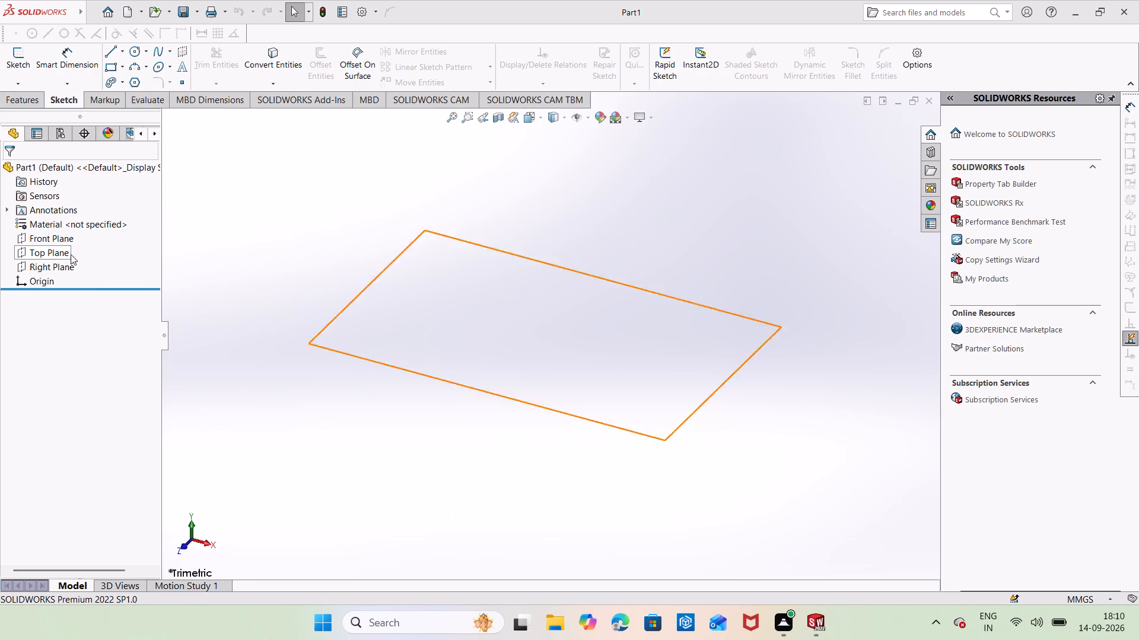
Start a sketch on the Front Plane.
right_click(60, 232)
click(66, 217)
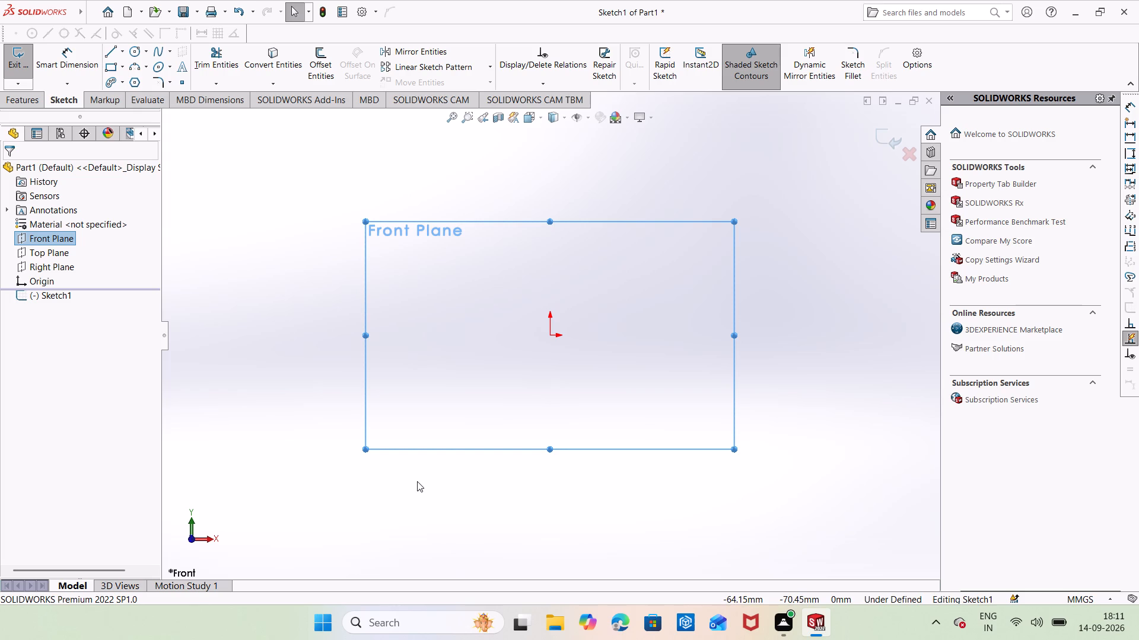
click(317, 383)
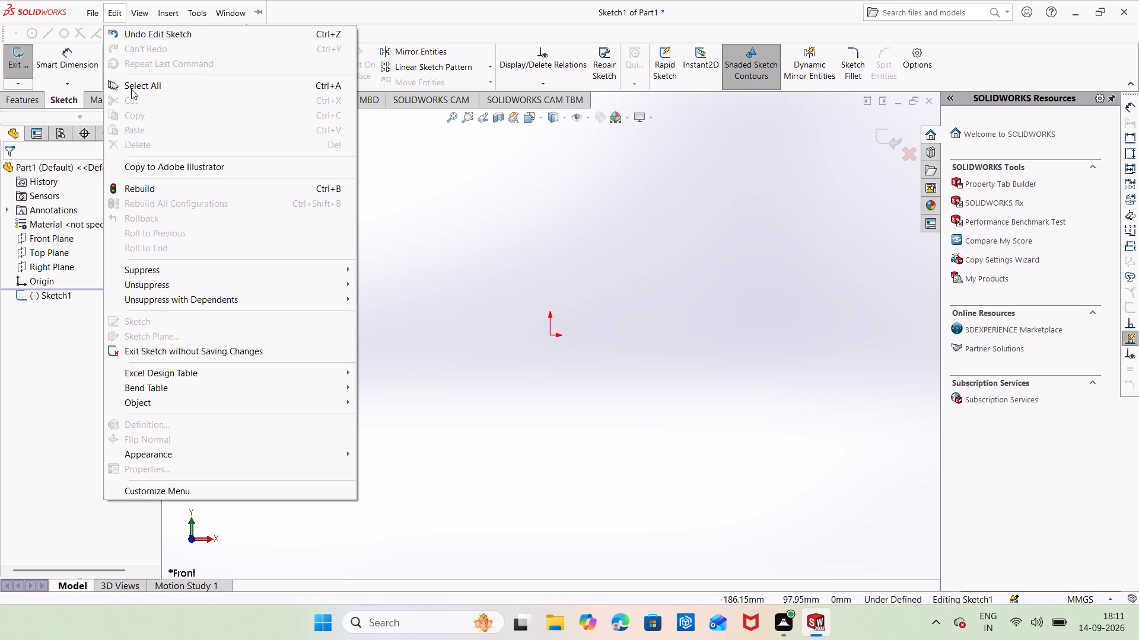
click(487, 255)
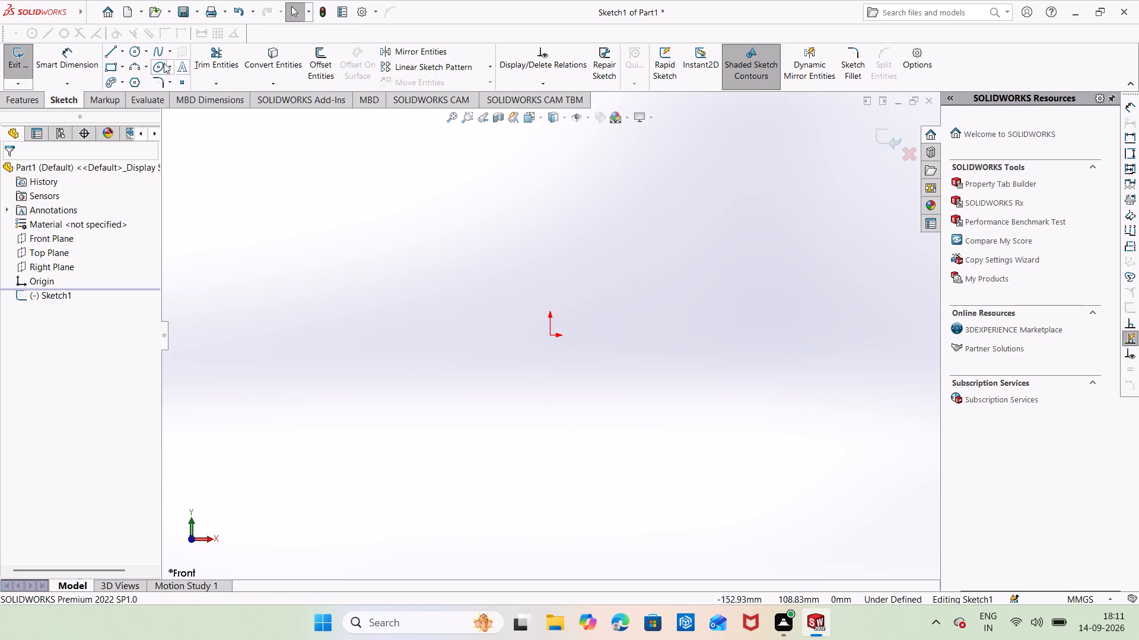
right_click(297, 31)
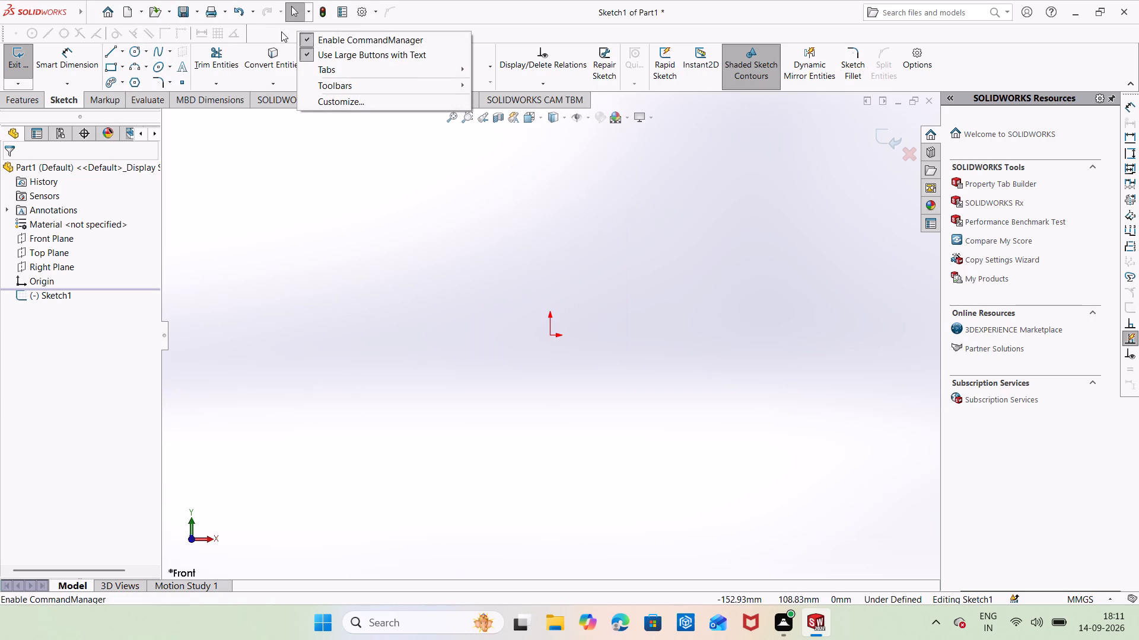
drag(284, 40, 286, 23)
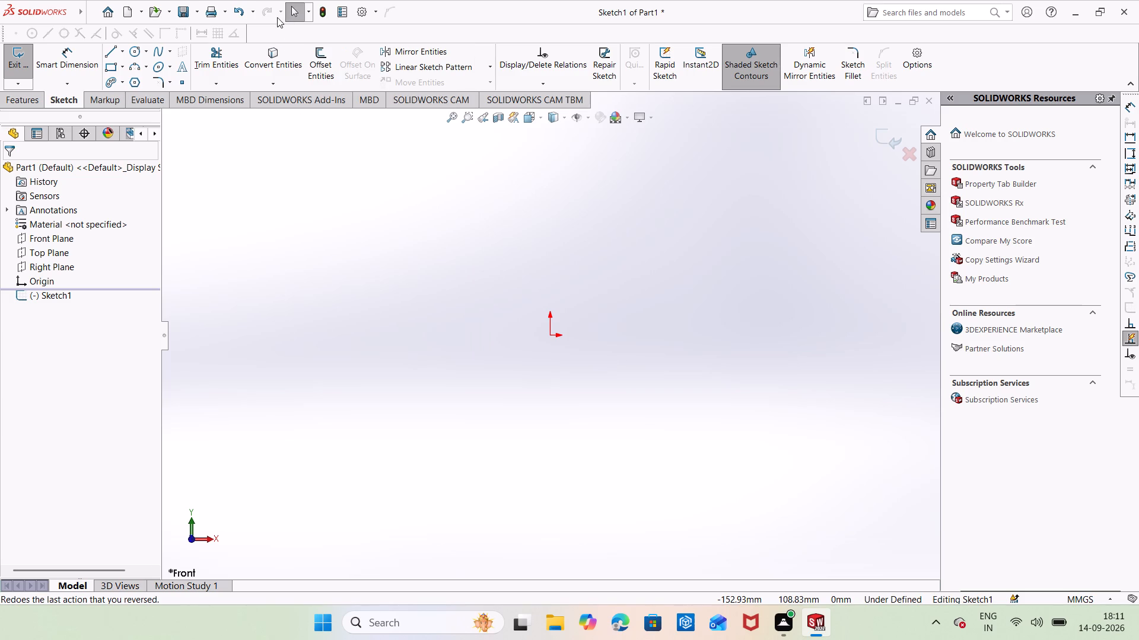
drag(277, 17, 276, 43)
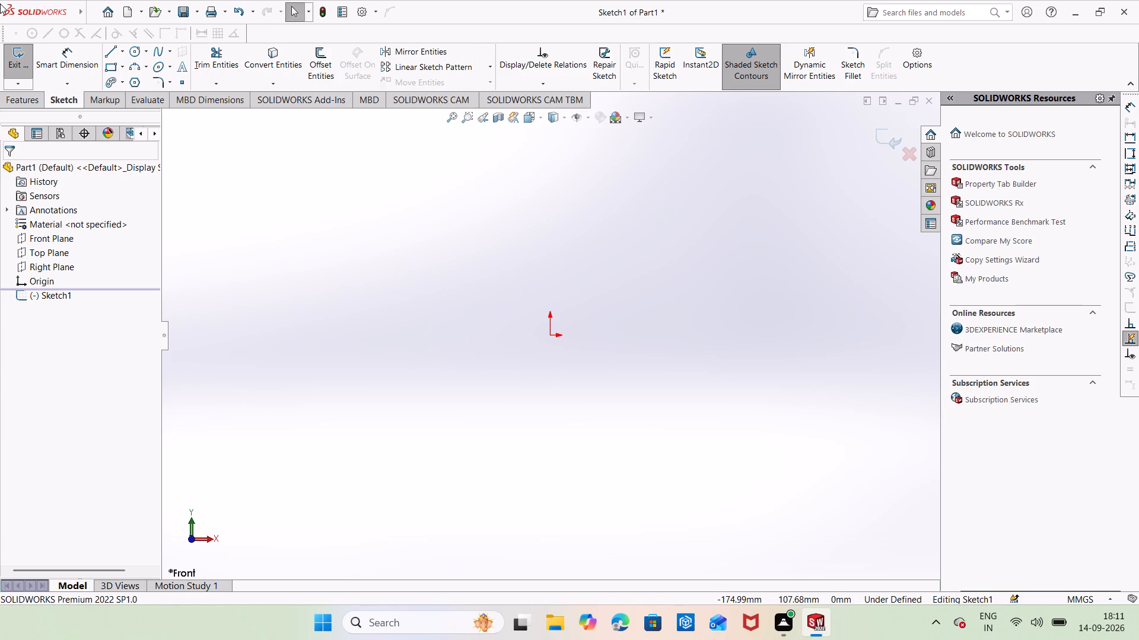
Sketch a corner rectangle about 136 mm wide and 76 mm high, with its lower-left corner on the origin.
click(111, 69)
click(549, 338)
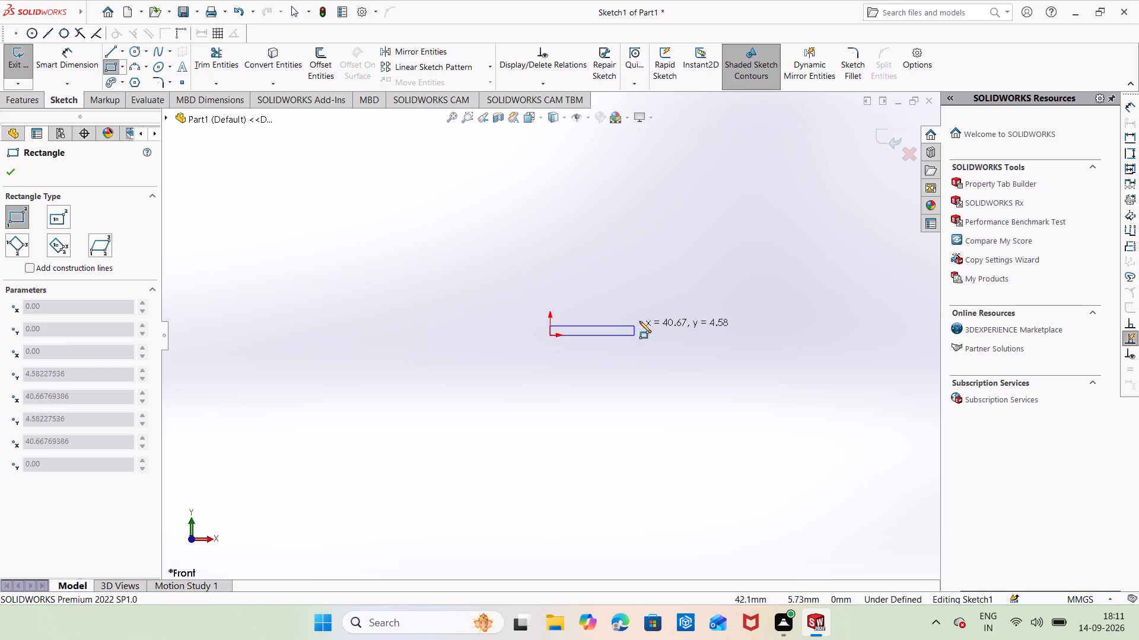
click(832, 178)
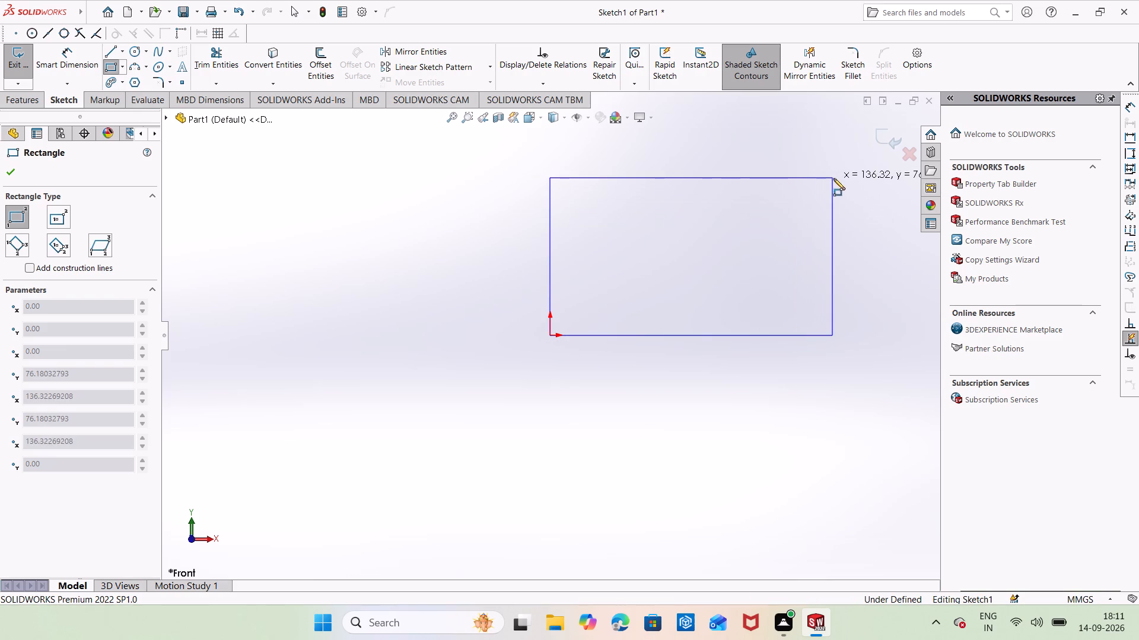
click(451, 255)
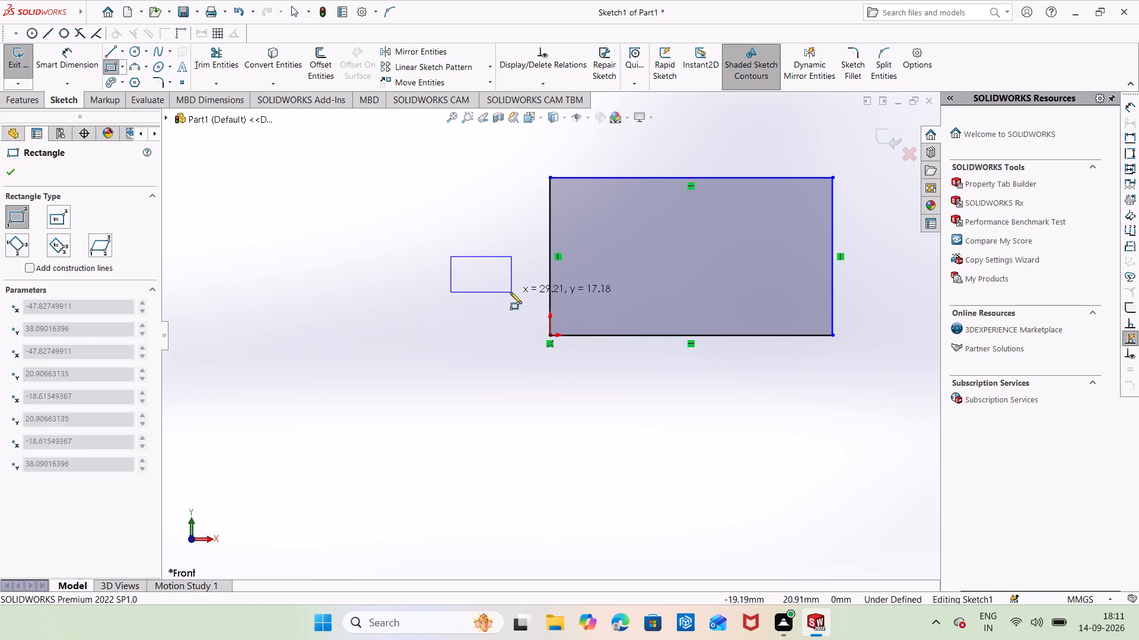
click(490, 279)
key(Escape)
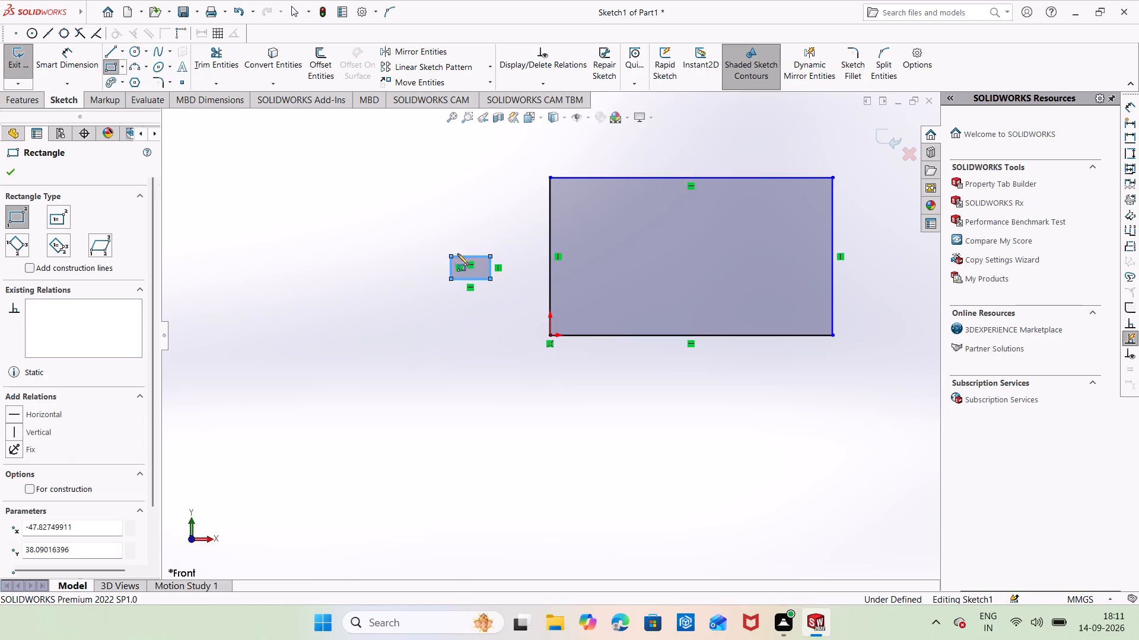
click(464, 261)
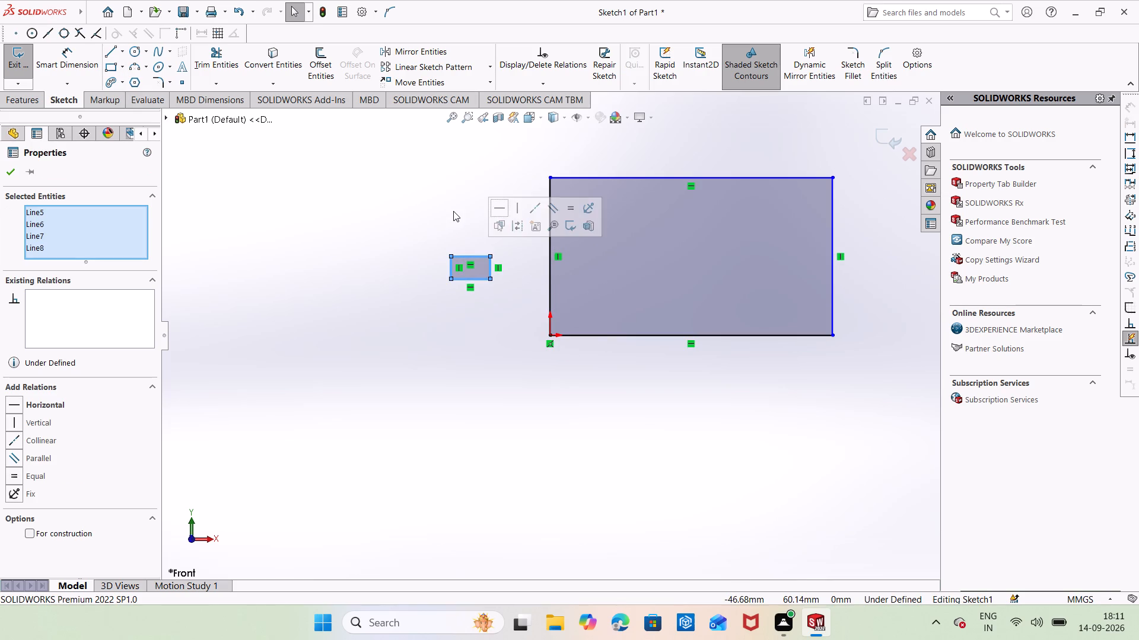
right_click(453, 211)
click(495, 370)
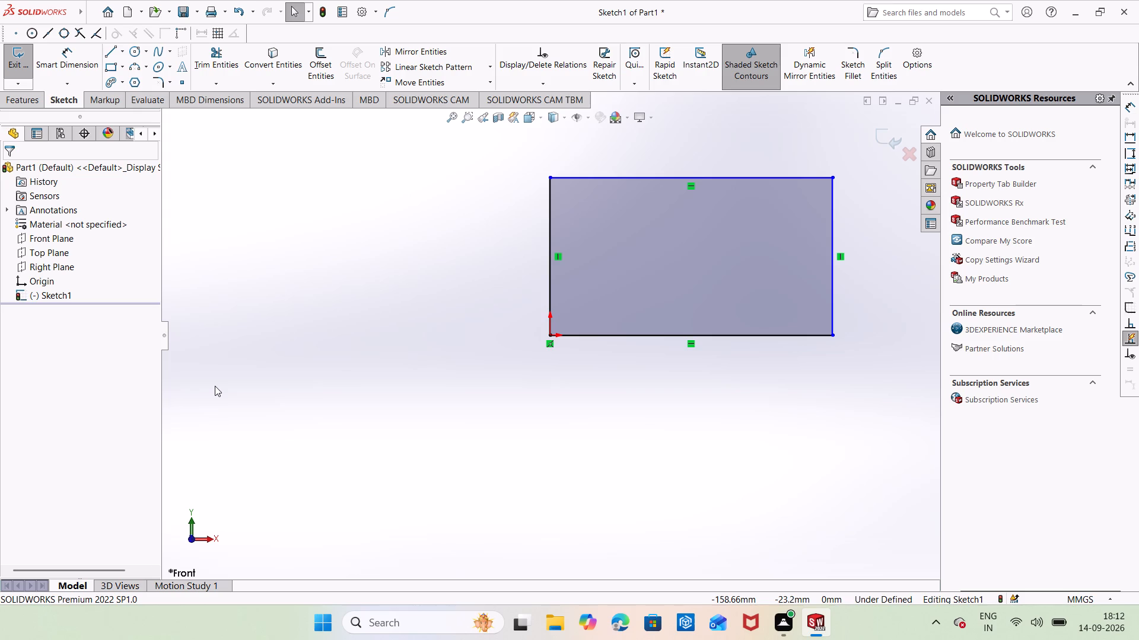
Add a horizontal Smart Dimension to the rectangle's bottom edge, placed below it.
scroll(242, 357, down, 1)
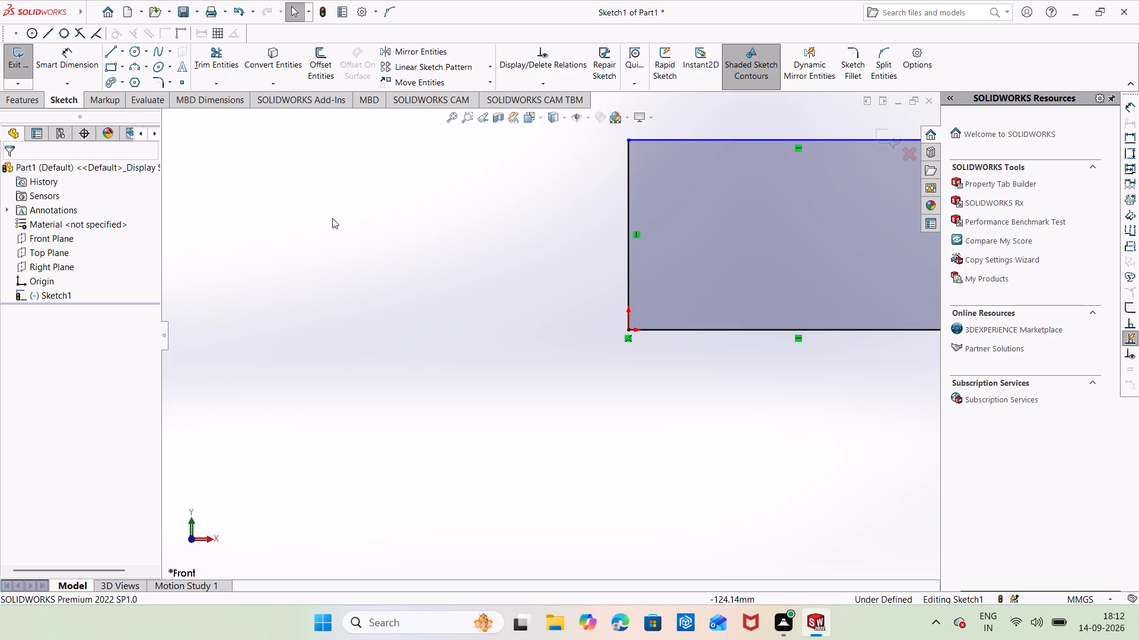
click(609, 216)
right_drag(263, 298, 327, 206)
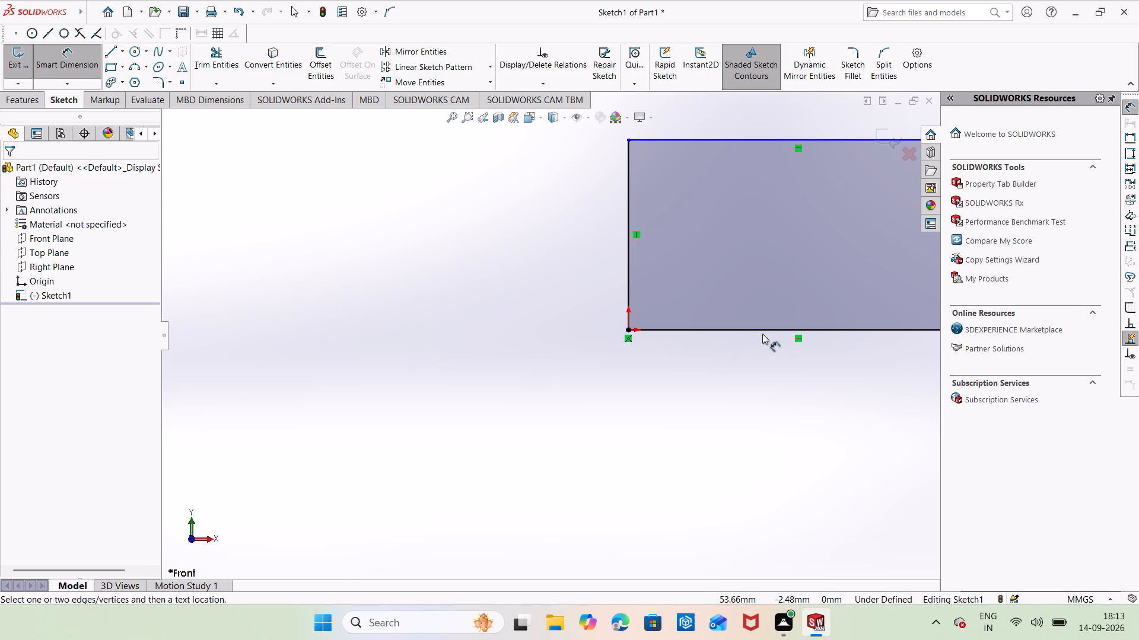
click(762, 327)
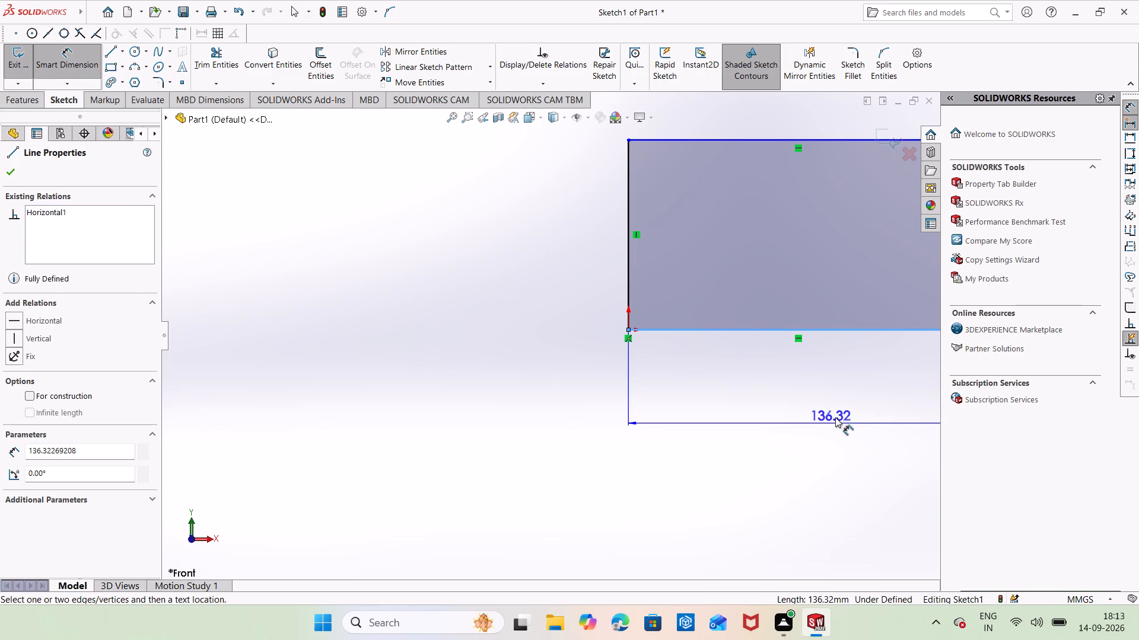
click(837, 416)
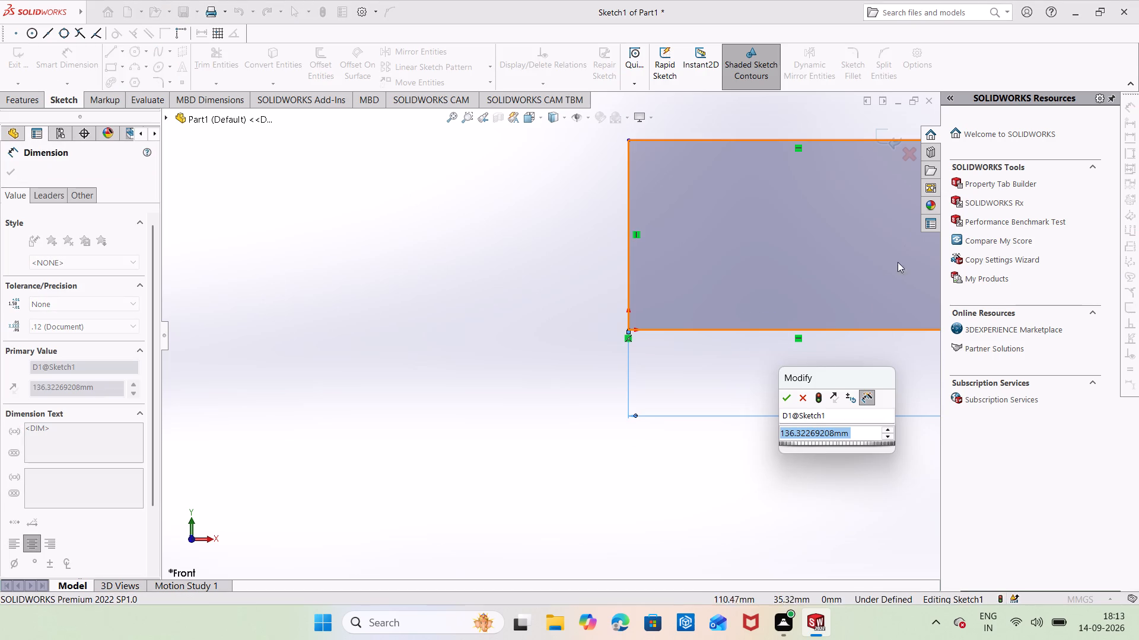
Narrow the SOLIDWORKS Resources pane so the whole rectangle and its dimension fit in the graphics area.
drag(943, 280, 1000, 265)
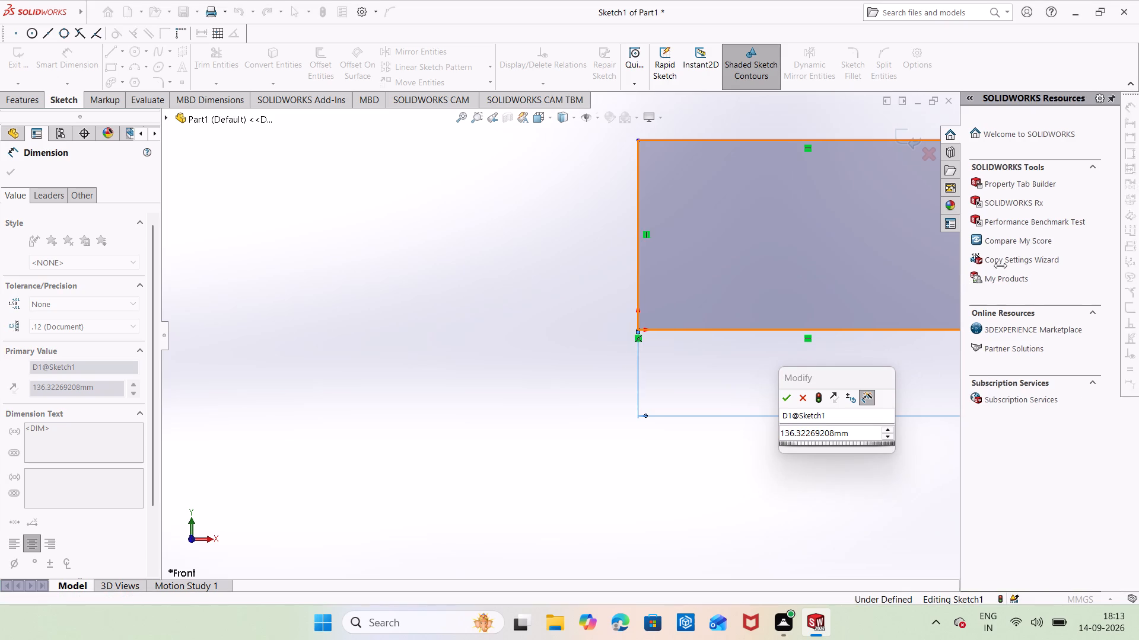
drag(1000, 265, 1102, 265)
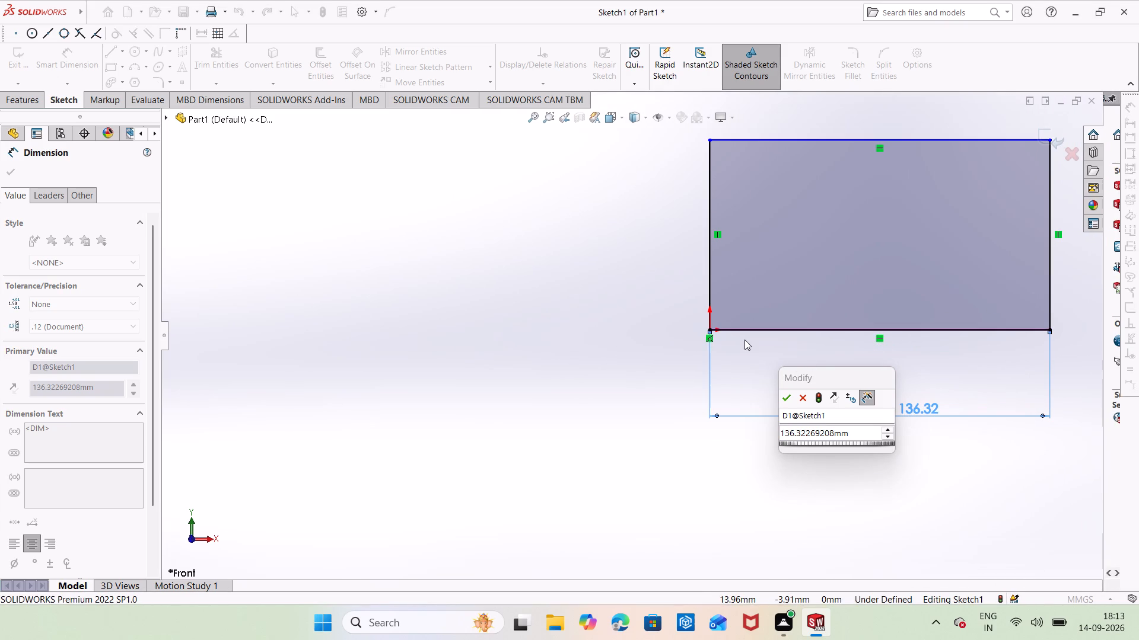
ctrl+middle_drag(745, 338, 502, 439)
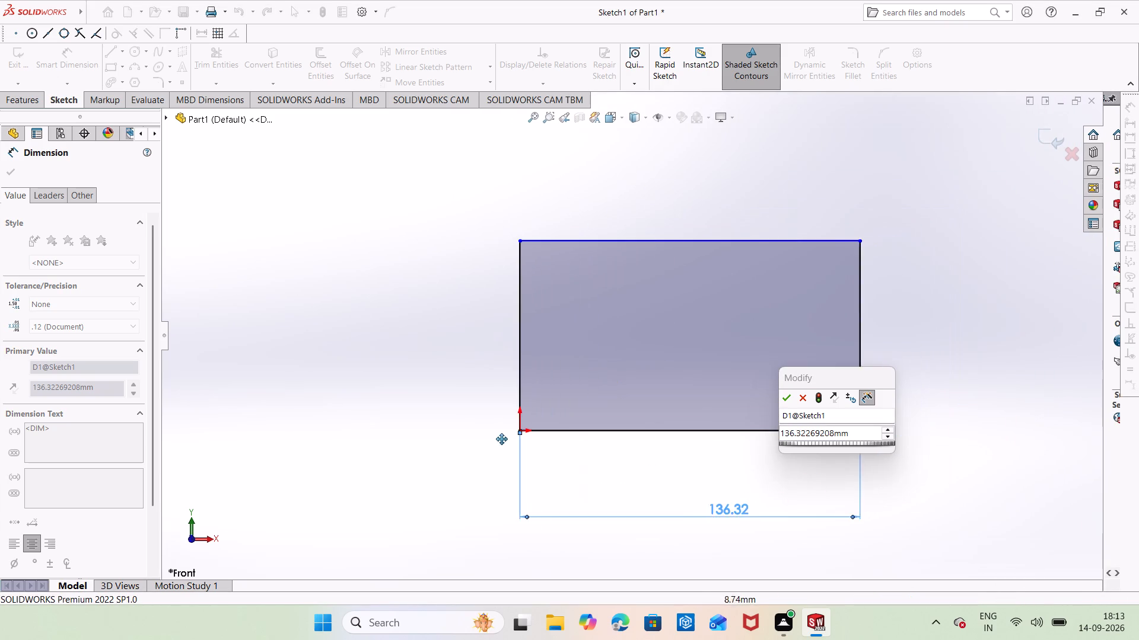
ctrl+middle_drag(502, 439, 469, 408)
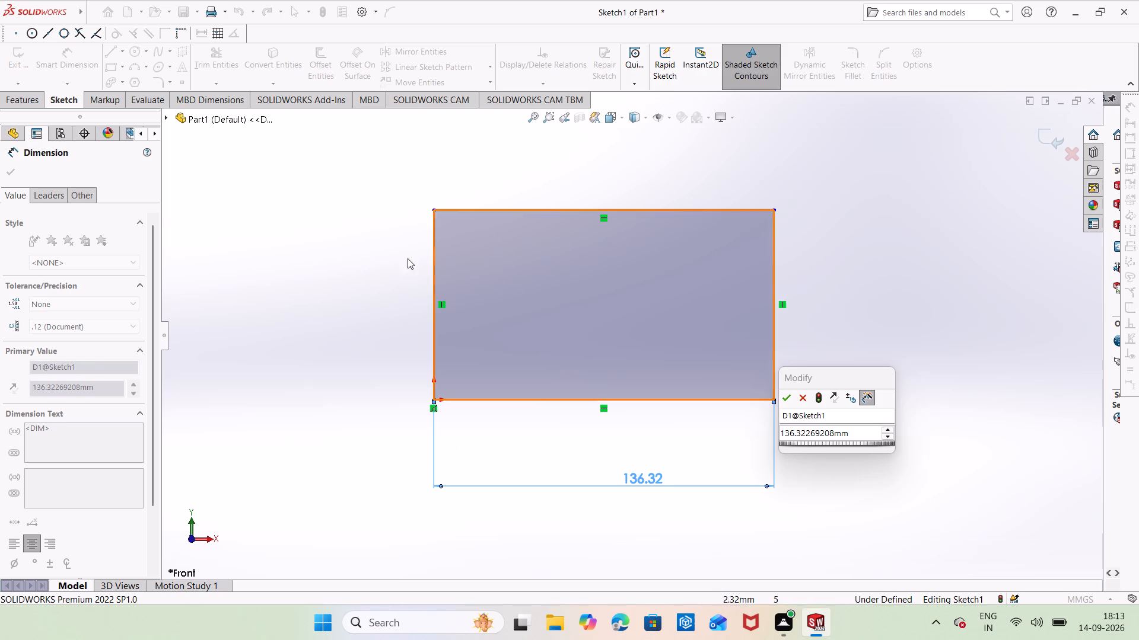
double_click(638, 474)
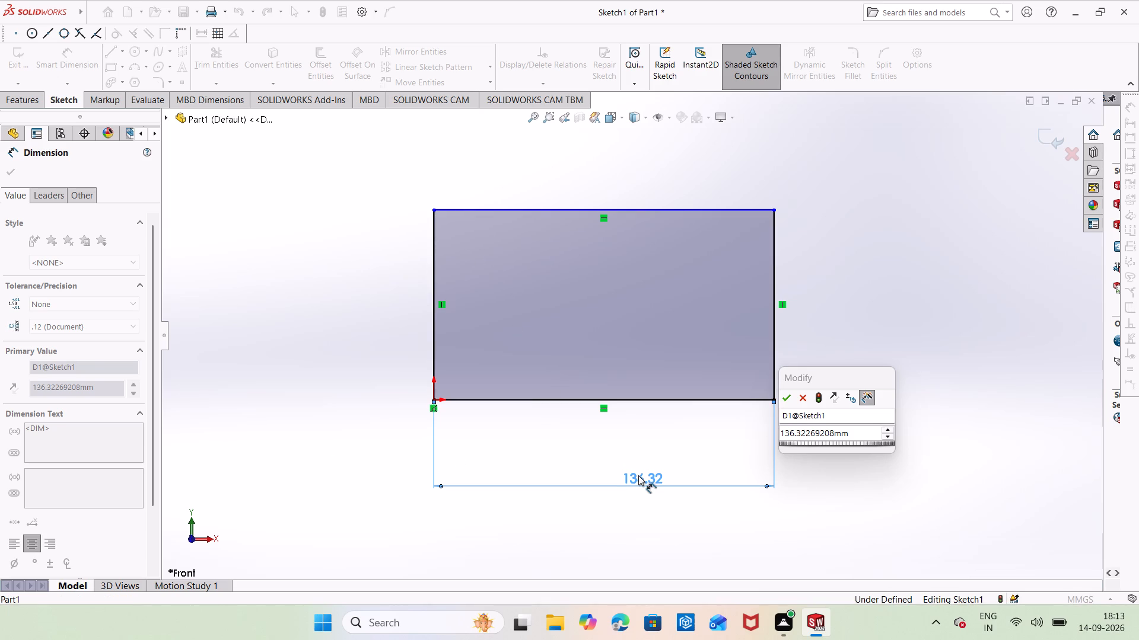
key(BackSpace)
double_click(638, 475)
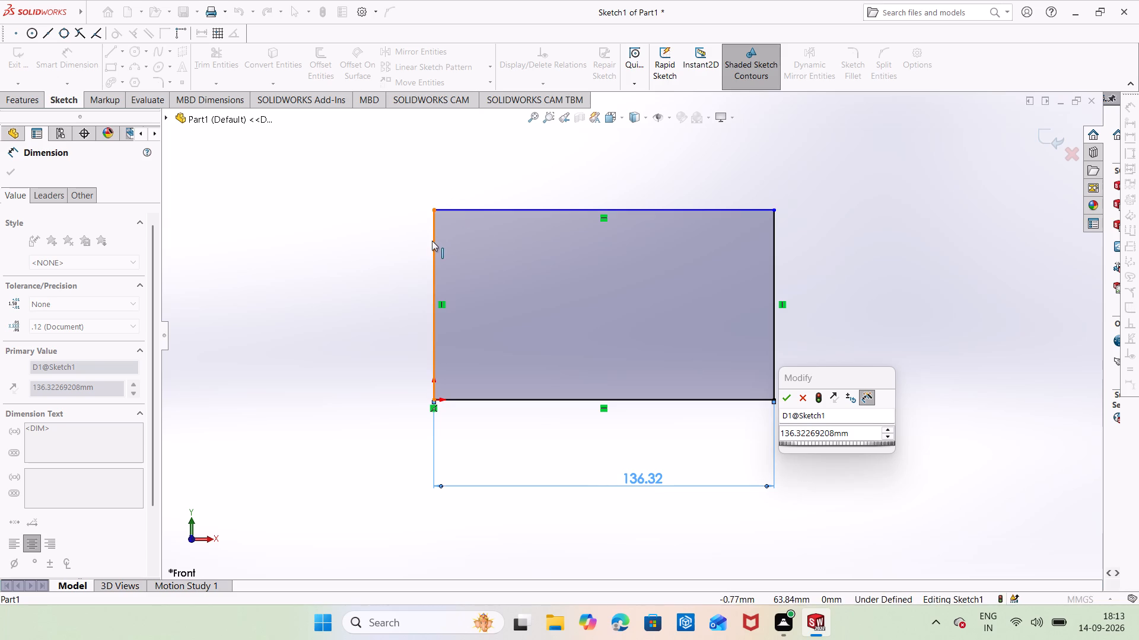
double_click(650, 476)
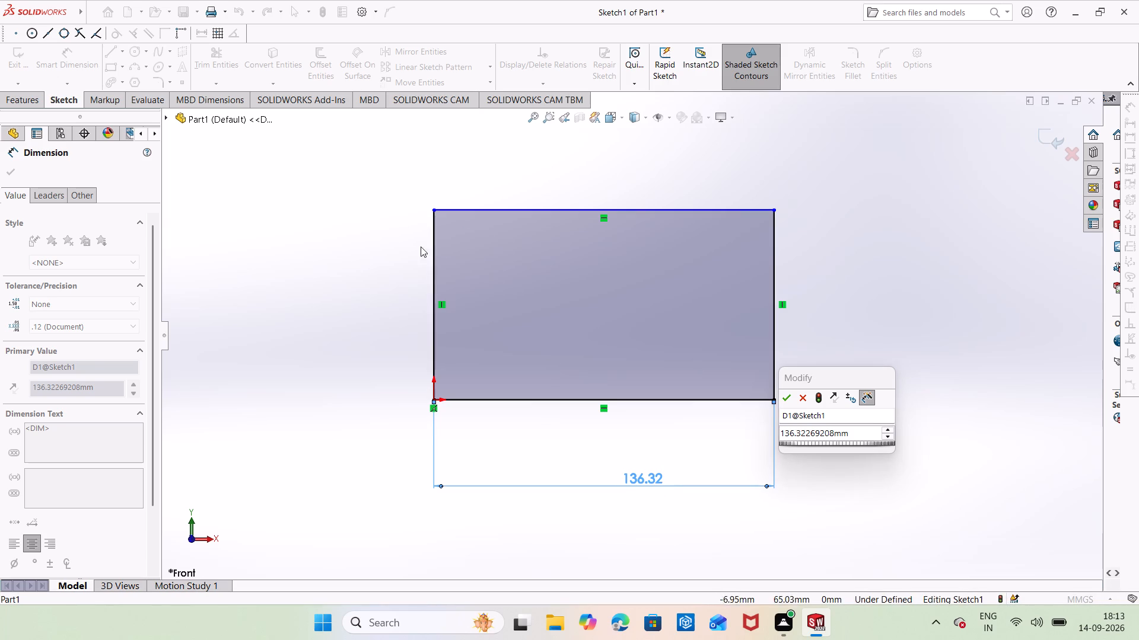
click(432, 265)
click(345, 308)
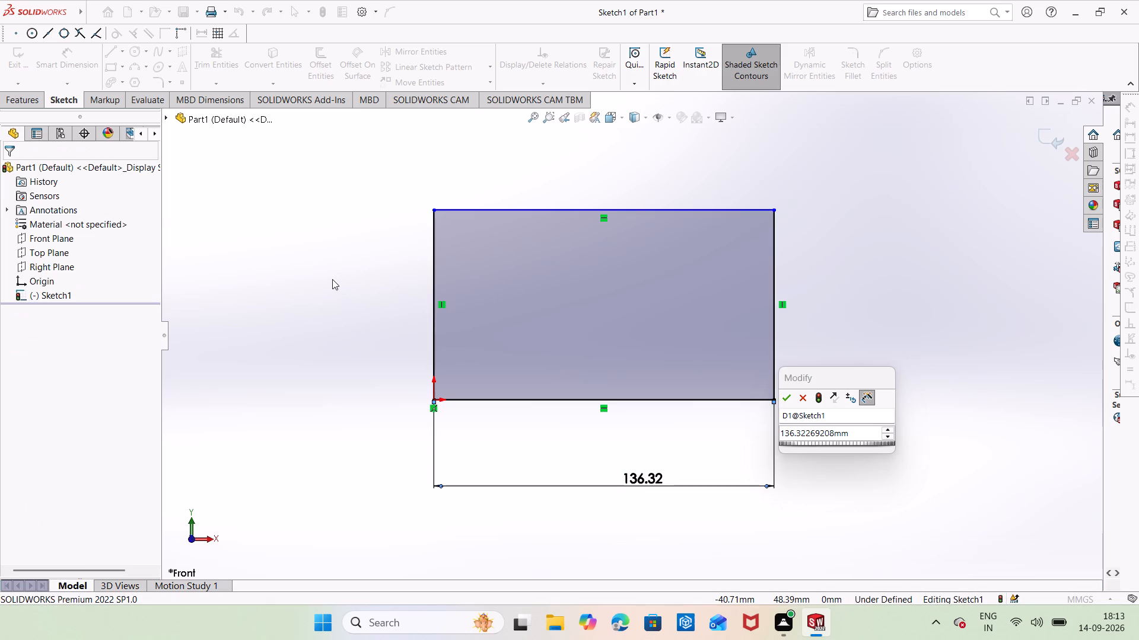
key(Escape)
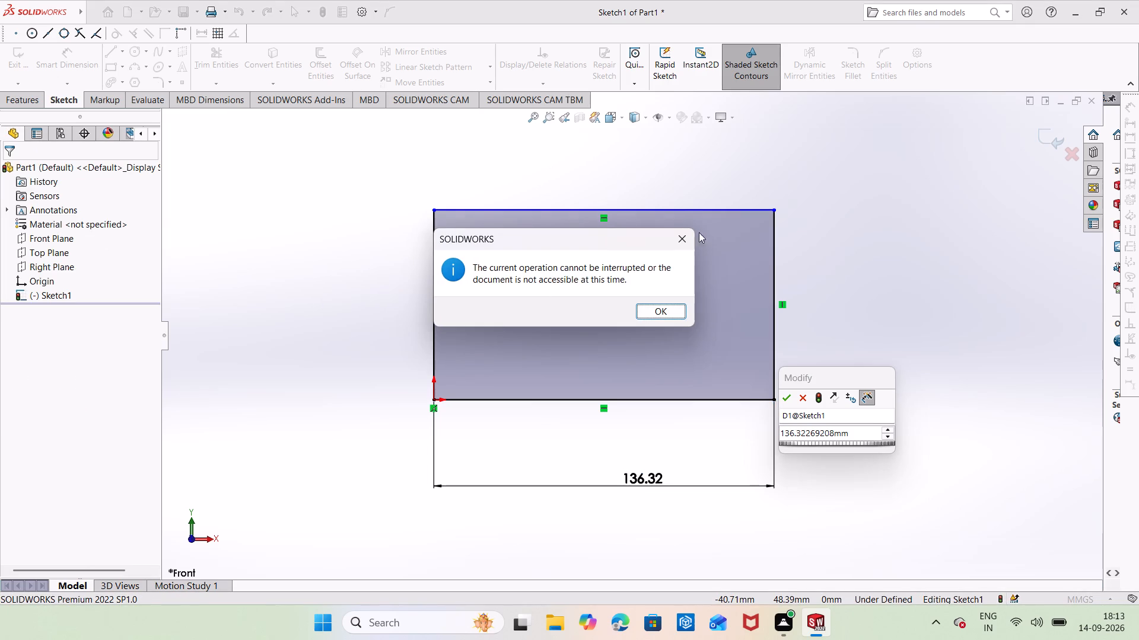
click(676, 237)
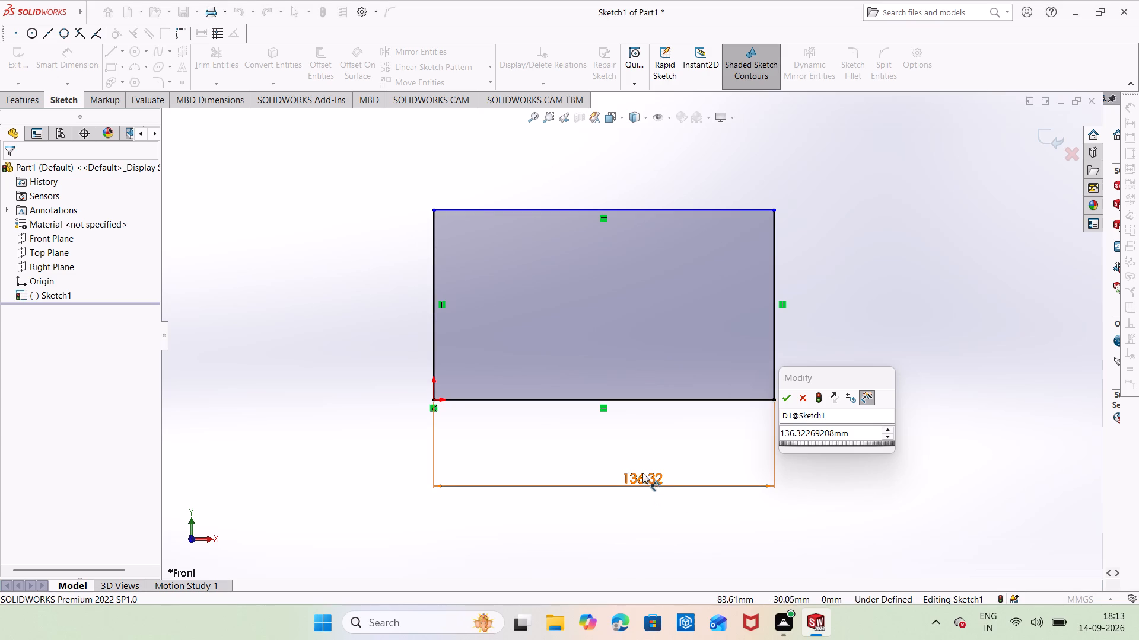
Set the horizontal dimension below the rectangle to 150 mm.
double_click(642, 473)
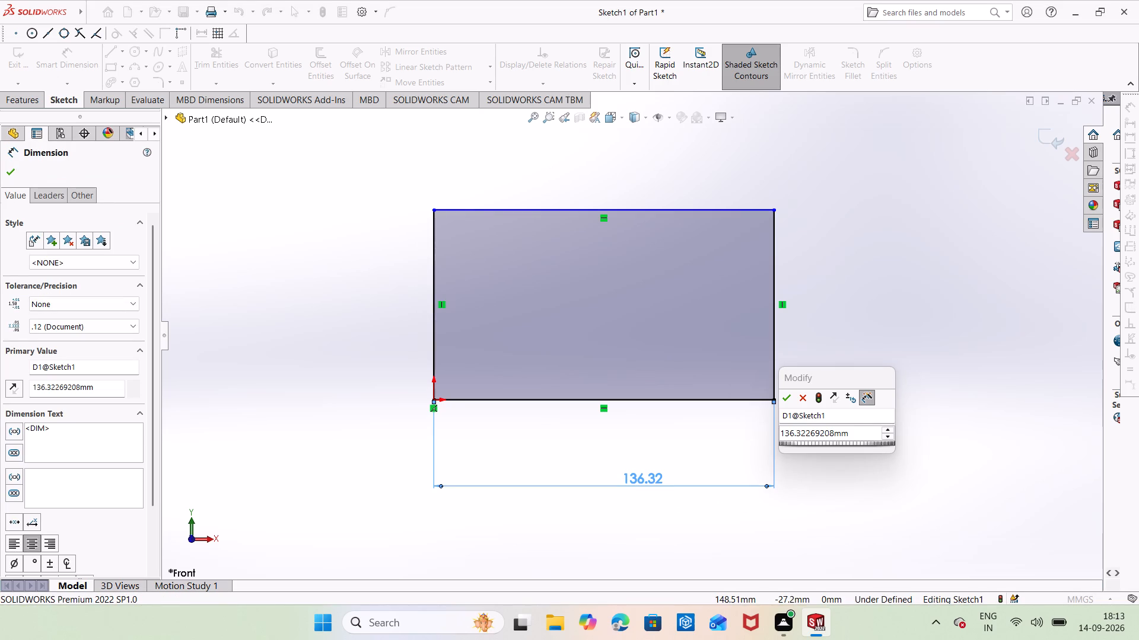
key(BackSpace)
key(BackSpace)
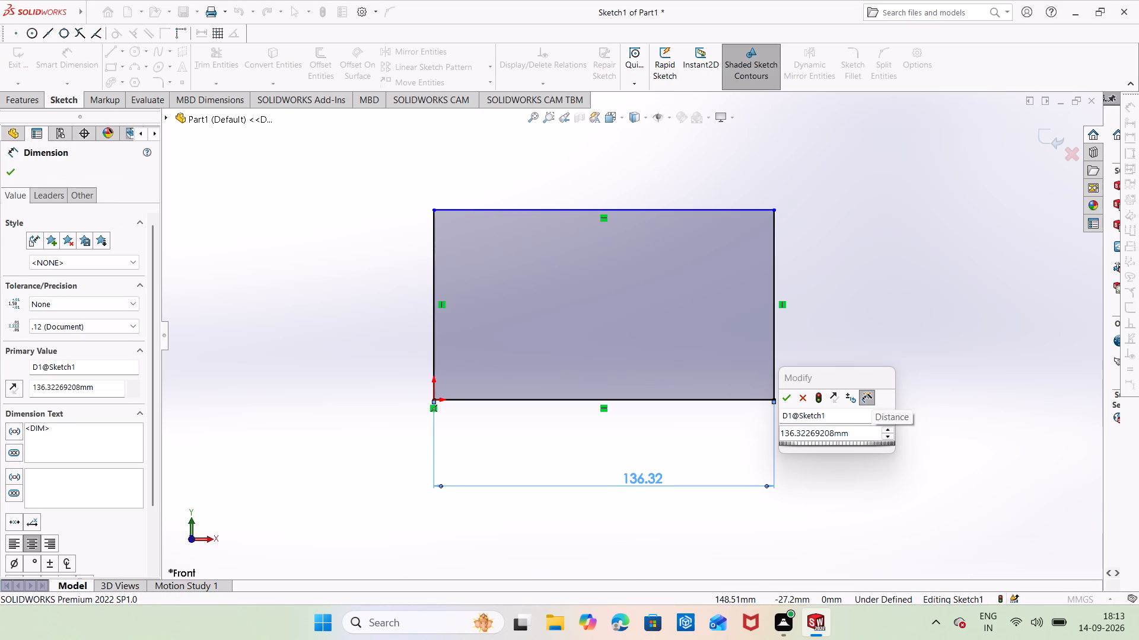
click(866, 428)
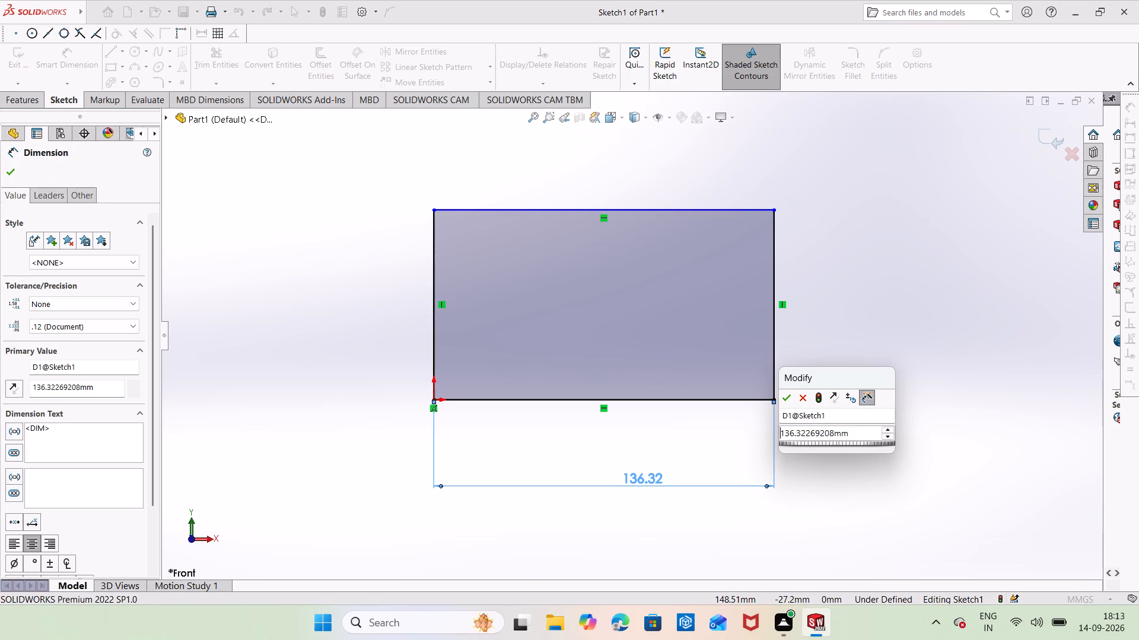
key(BackSpace)
key(BackSpace)
key(BackSpace)
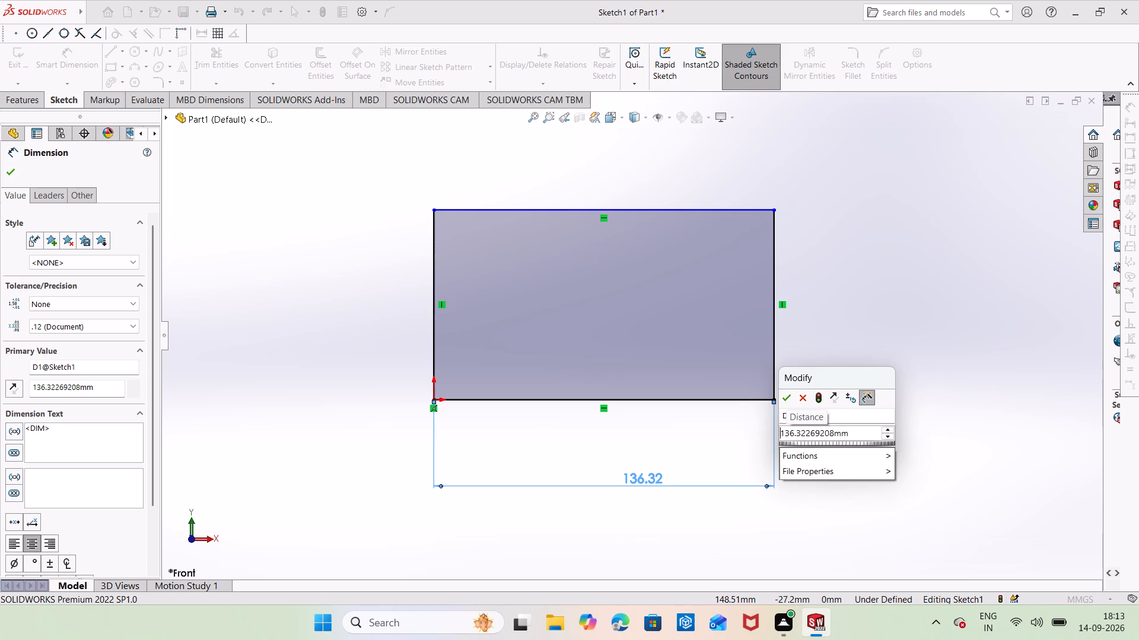
click(866, 428)
key(BackSpace)
key(BackSpace)
key(BackSpace)
key(BackSpace)
key(BackSpace)
key(BackSpace)
key(BackSpace)
key(BackSpace)
key(BackSpace)
key(BackSpace)
key(BackSpace)
key(BackSpace)
key(BackSpace)
key(BackSpace)
key(BackSpace)
key(BackSpace)
key(BackSpace)
key(BackSpace)
key(BackSpace)
key(BackSpace)
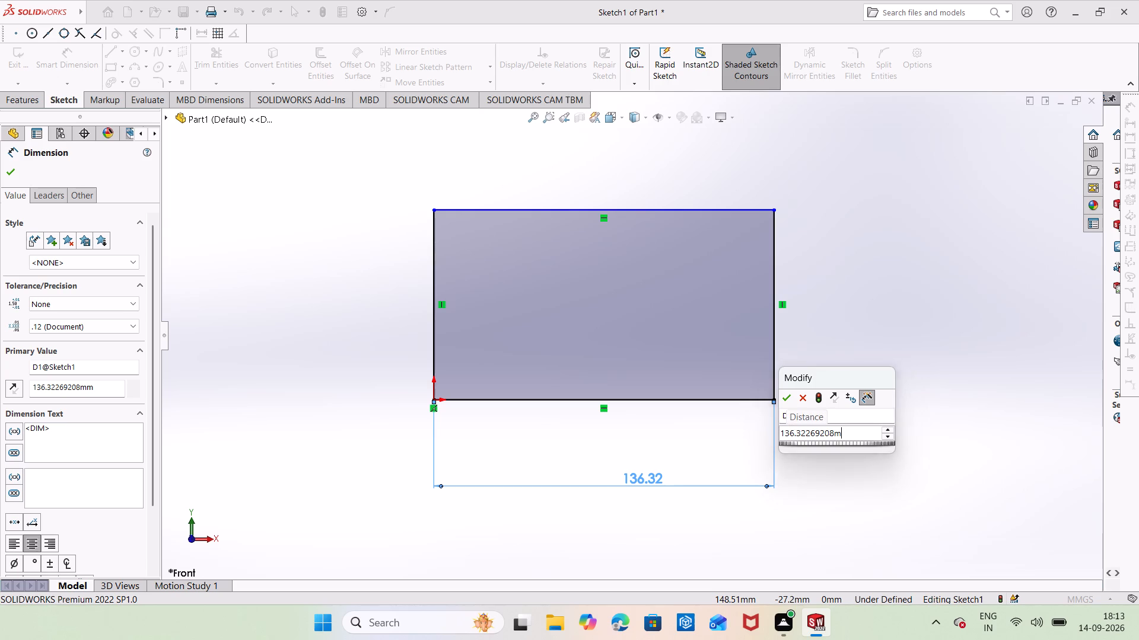
key(BackSpace)
key(BackSpace)
key(BackSpace)
key(BackSpace)
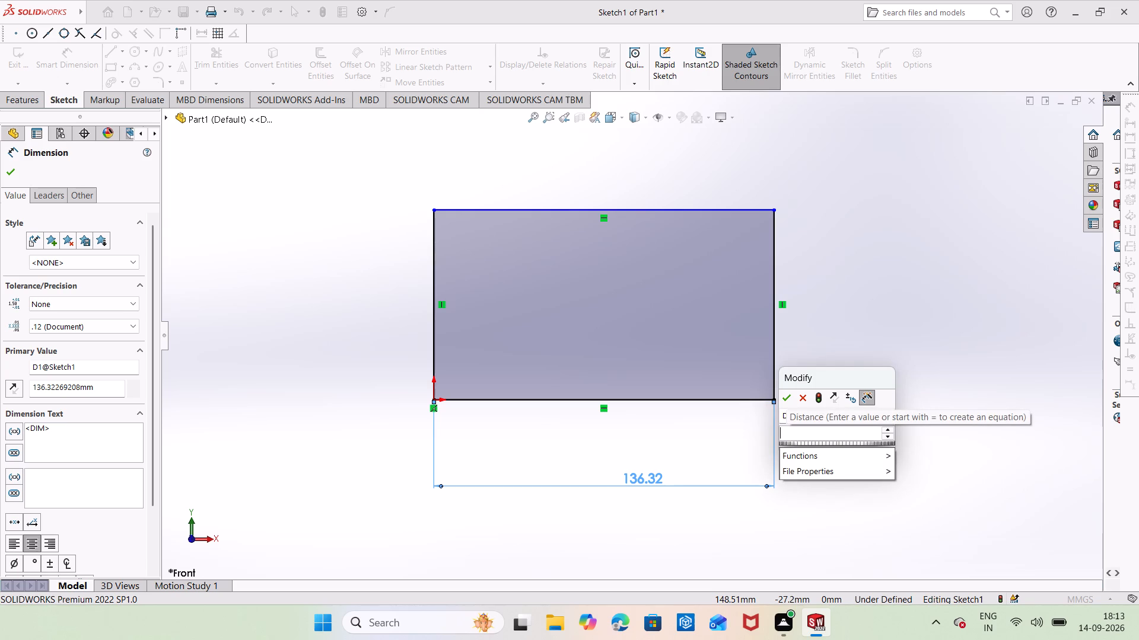
text(150)
key(Return)
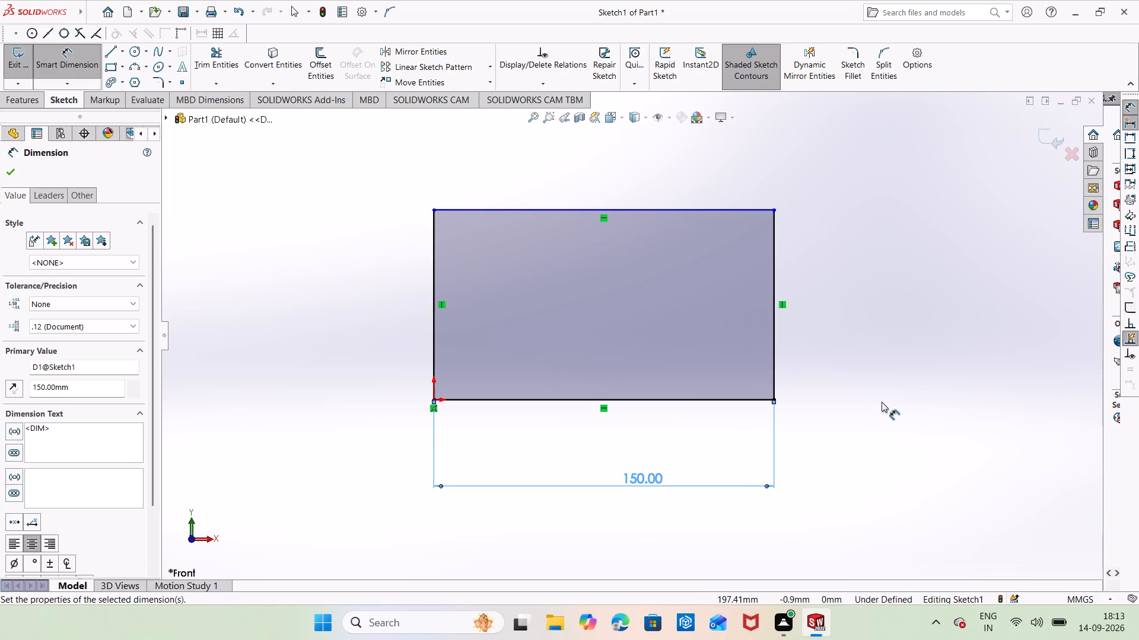
Add a Smart Dimension of 120 mm to the rectangle's right edge, placed to its right, and leave the dimension tool.
click(773, 317)
click(844, 305)
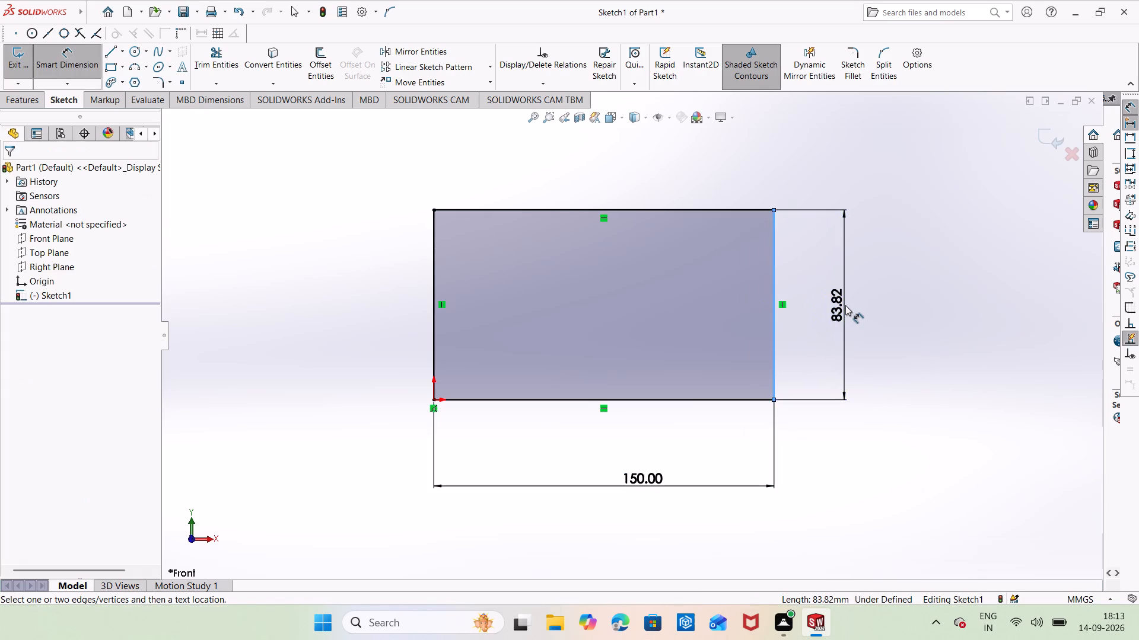
key(BackSpace)
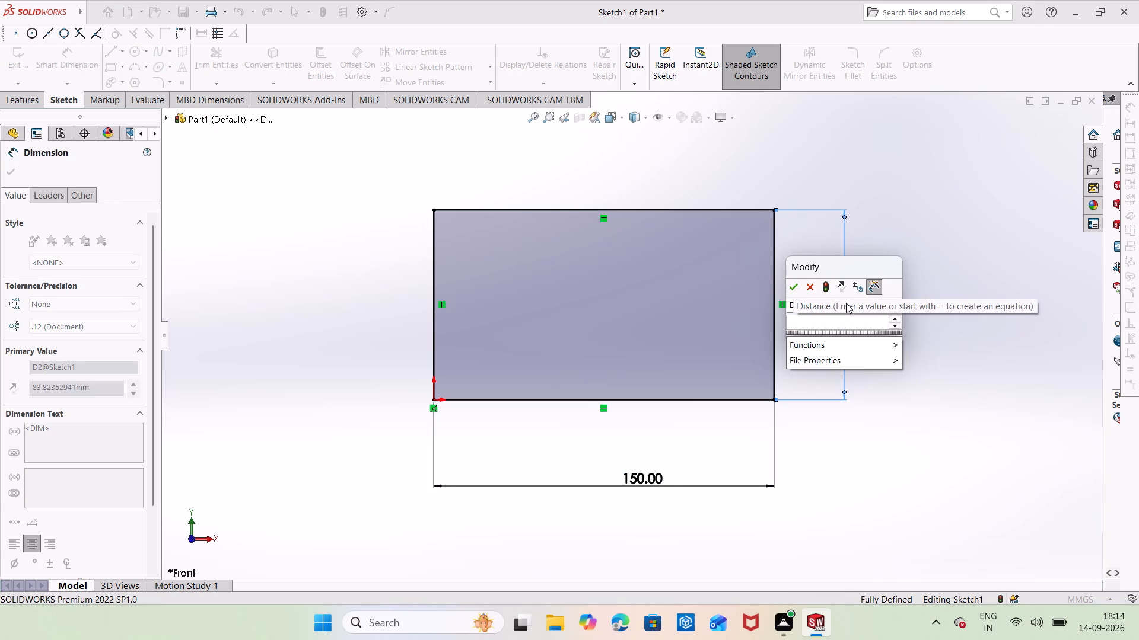
text(120)
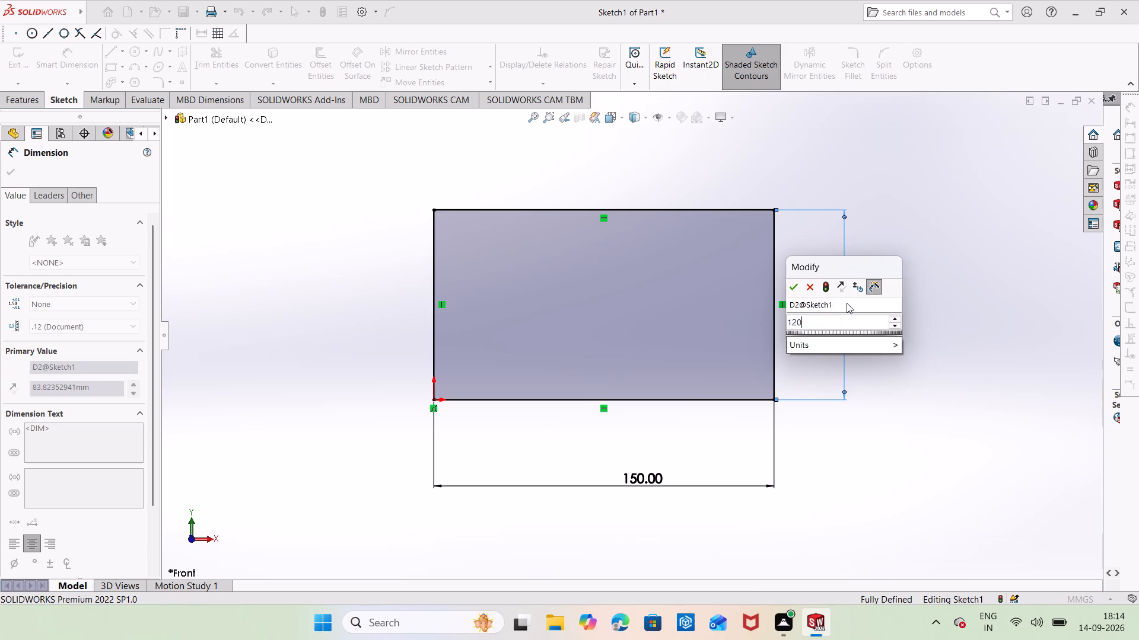
key(Return)
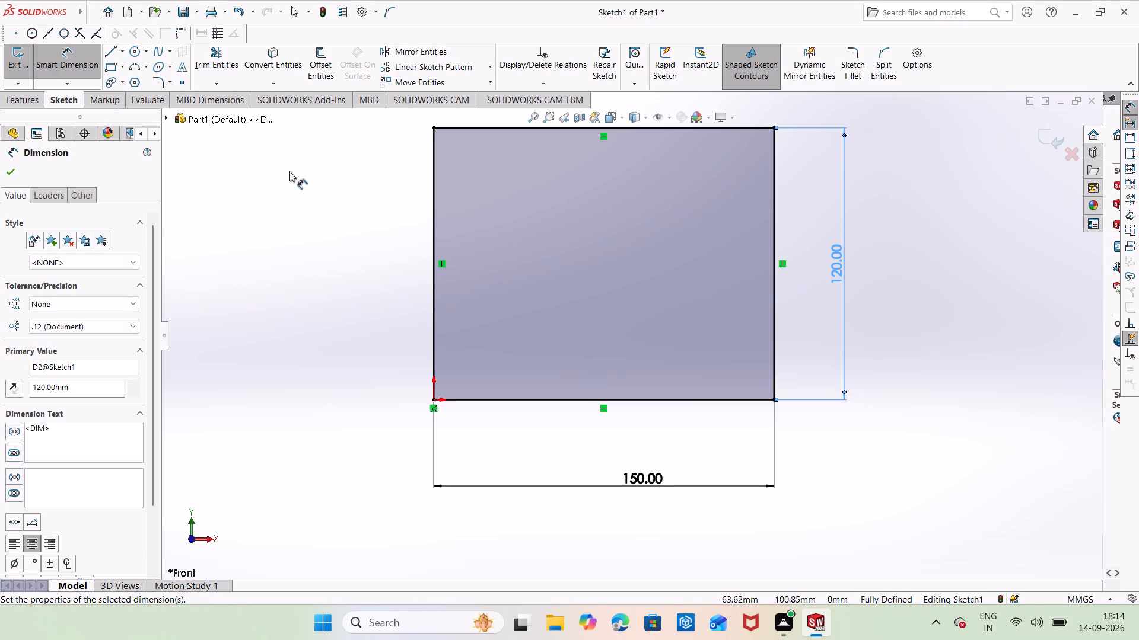
click(245, 171)
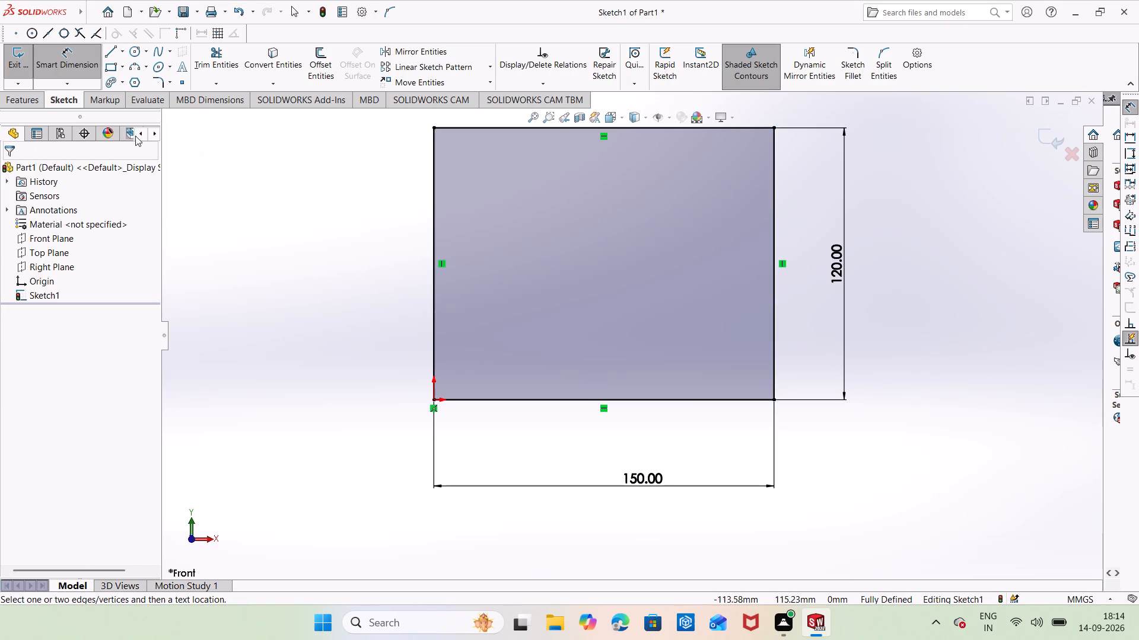
key(Escape)
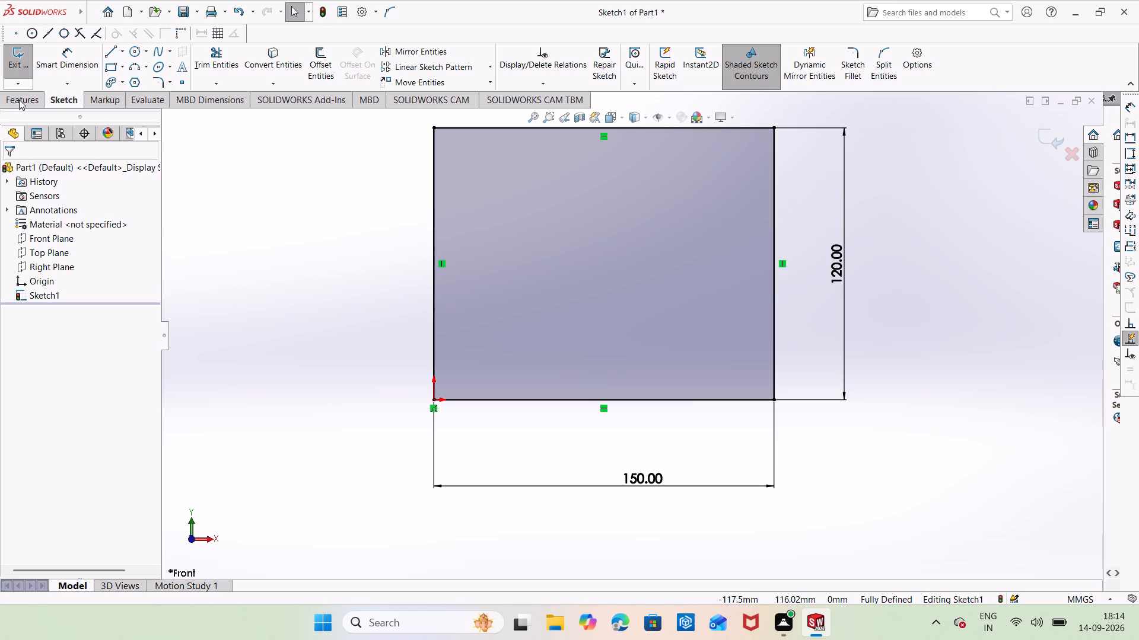
Extrude the rectangle 50 mm as a blind boss from the sketch plane.
click(19, 100)
click(18, 59)
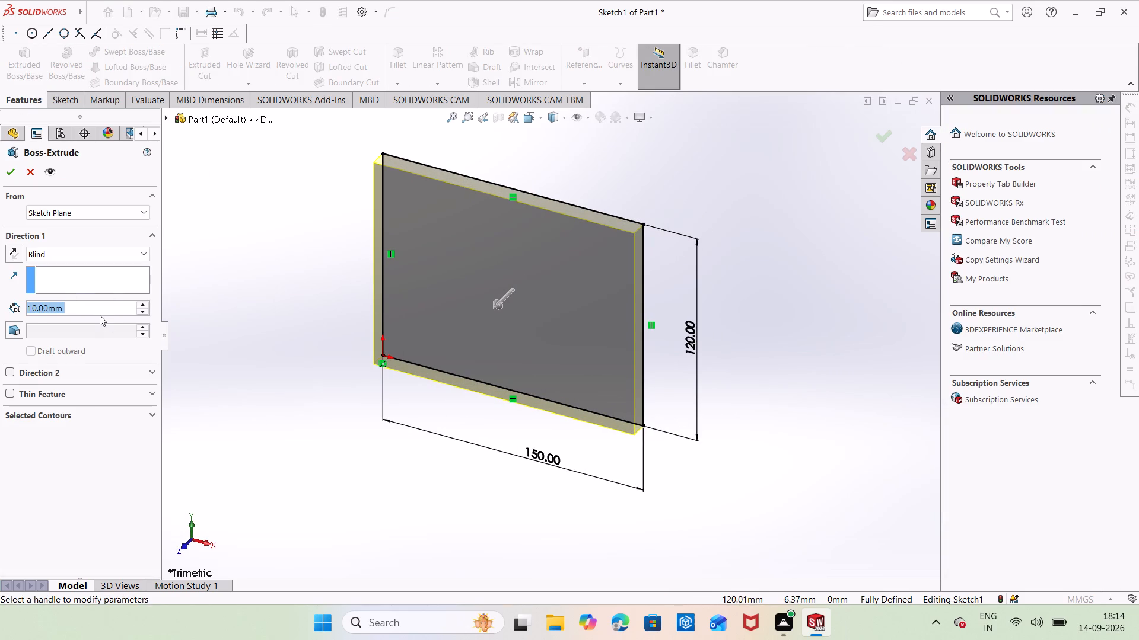
key(BackSpace)
text(50)
key(Return)
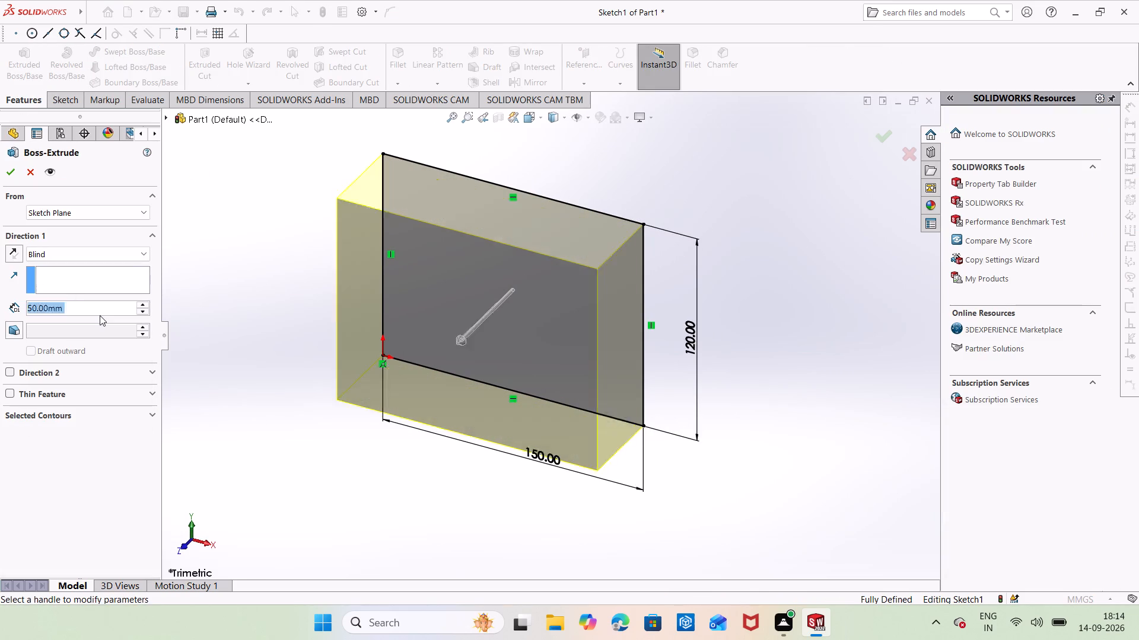
click(5, 176)
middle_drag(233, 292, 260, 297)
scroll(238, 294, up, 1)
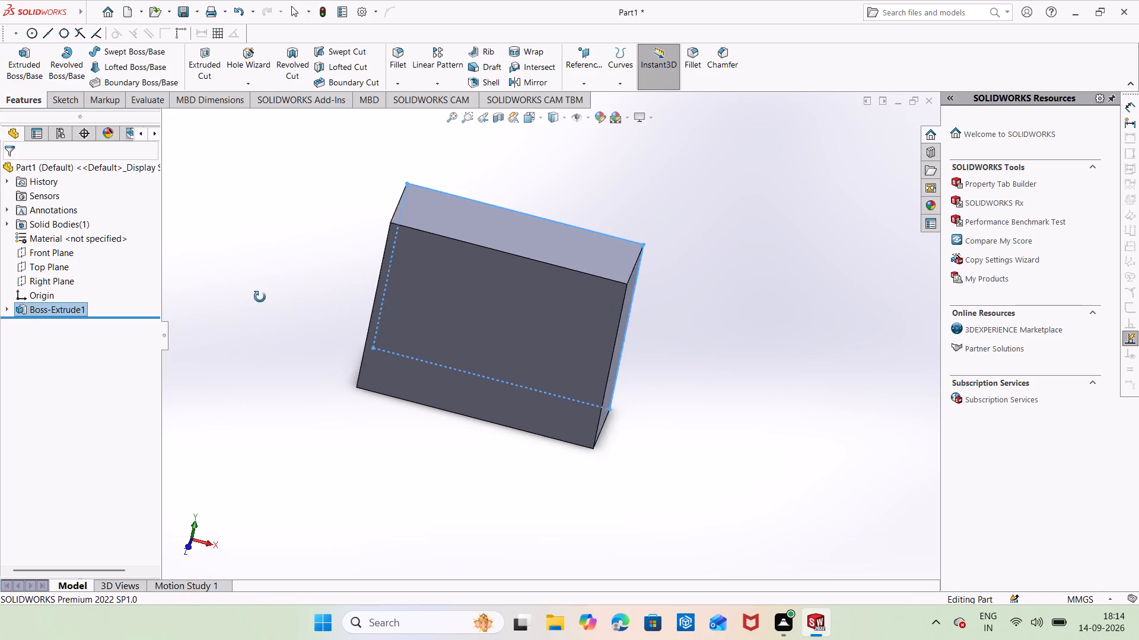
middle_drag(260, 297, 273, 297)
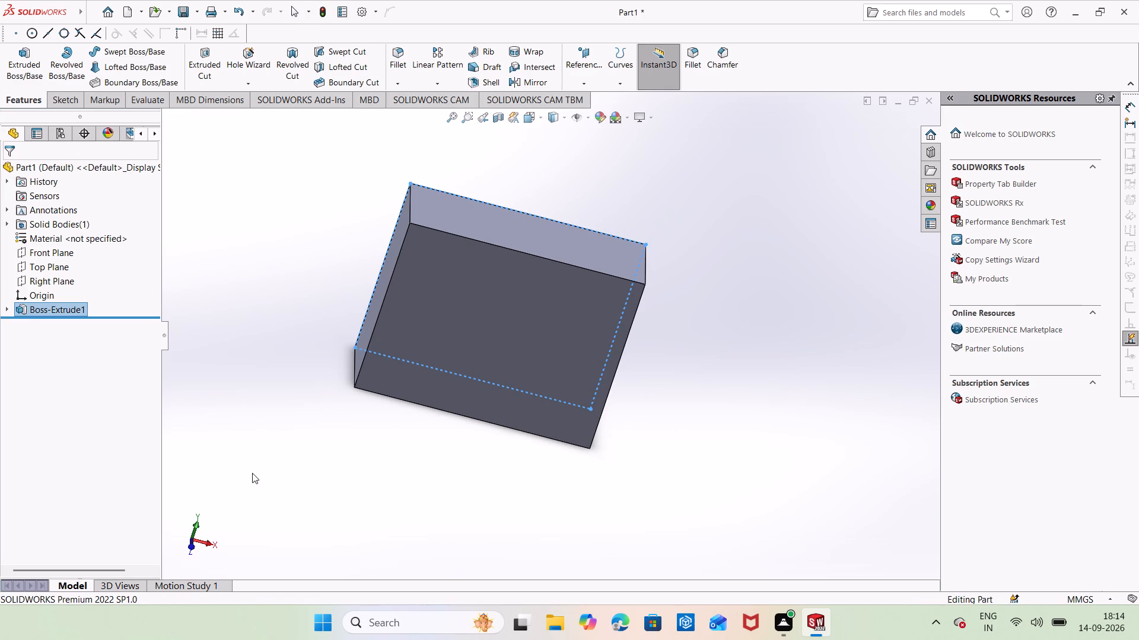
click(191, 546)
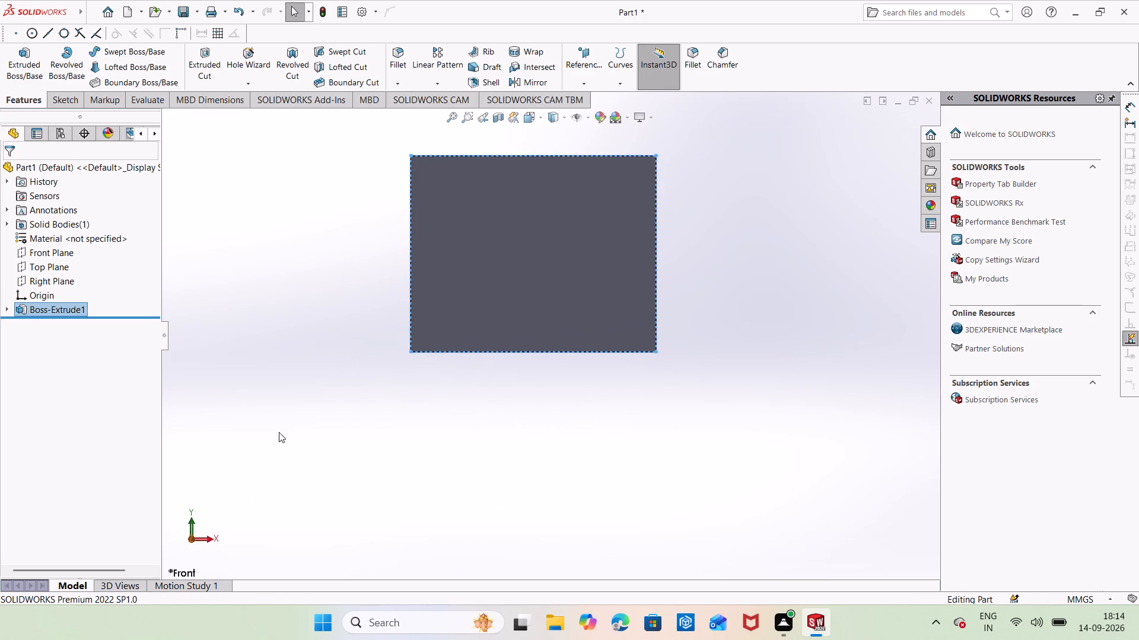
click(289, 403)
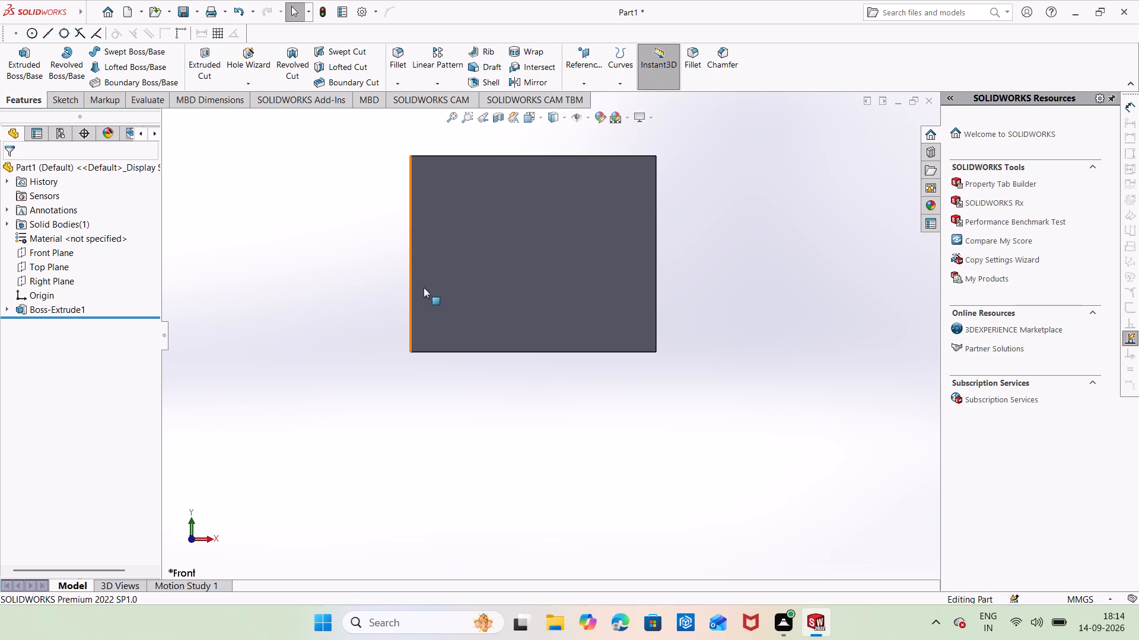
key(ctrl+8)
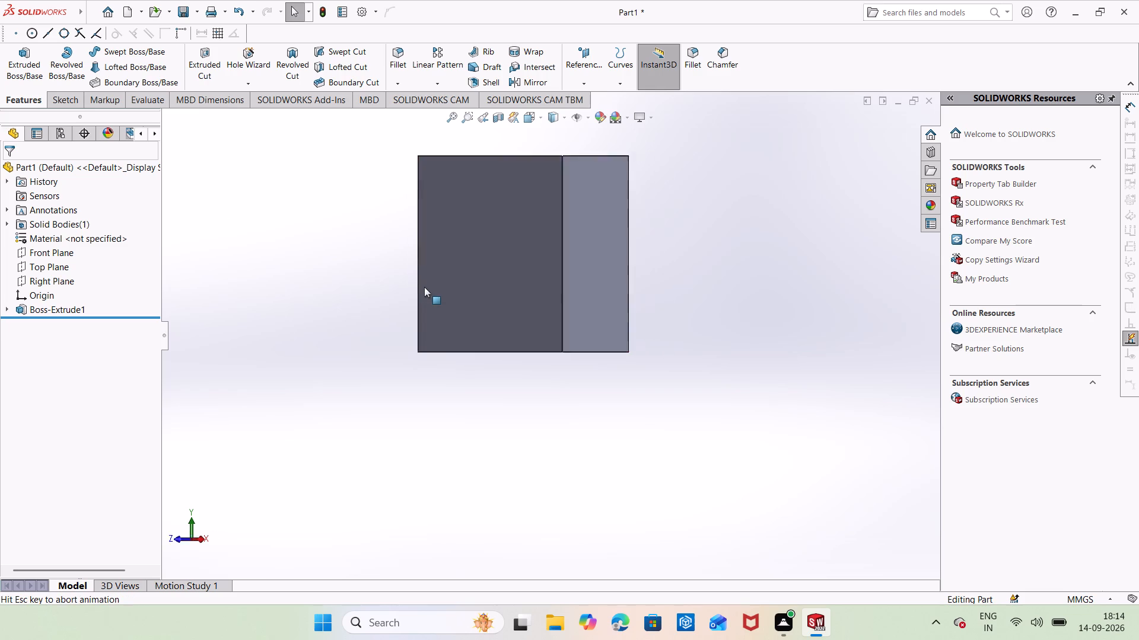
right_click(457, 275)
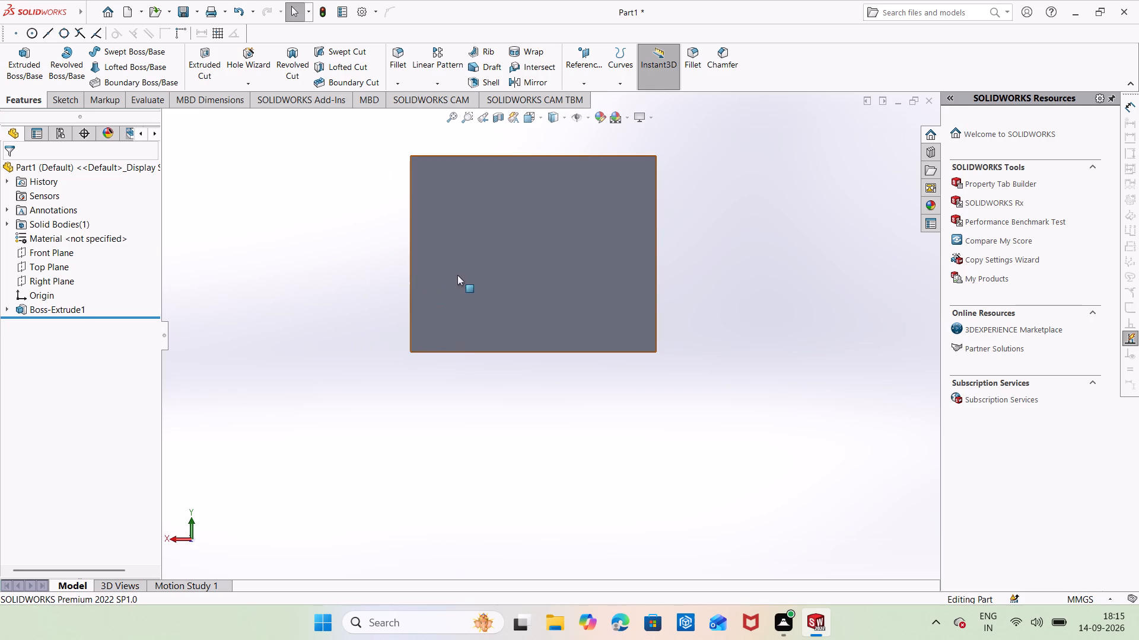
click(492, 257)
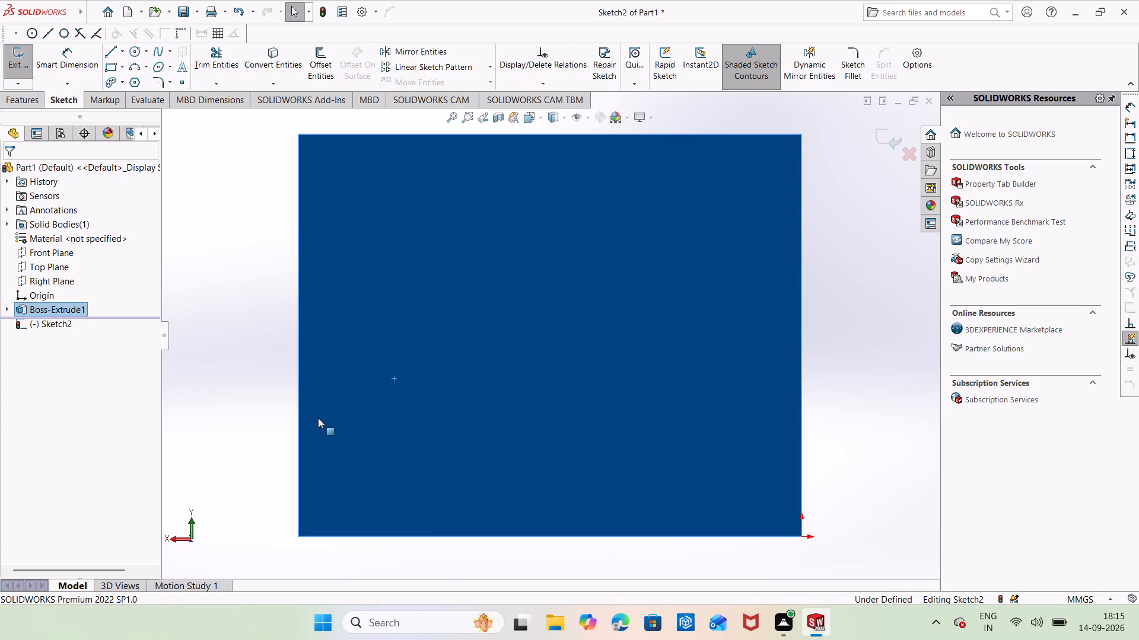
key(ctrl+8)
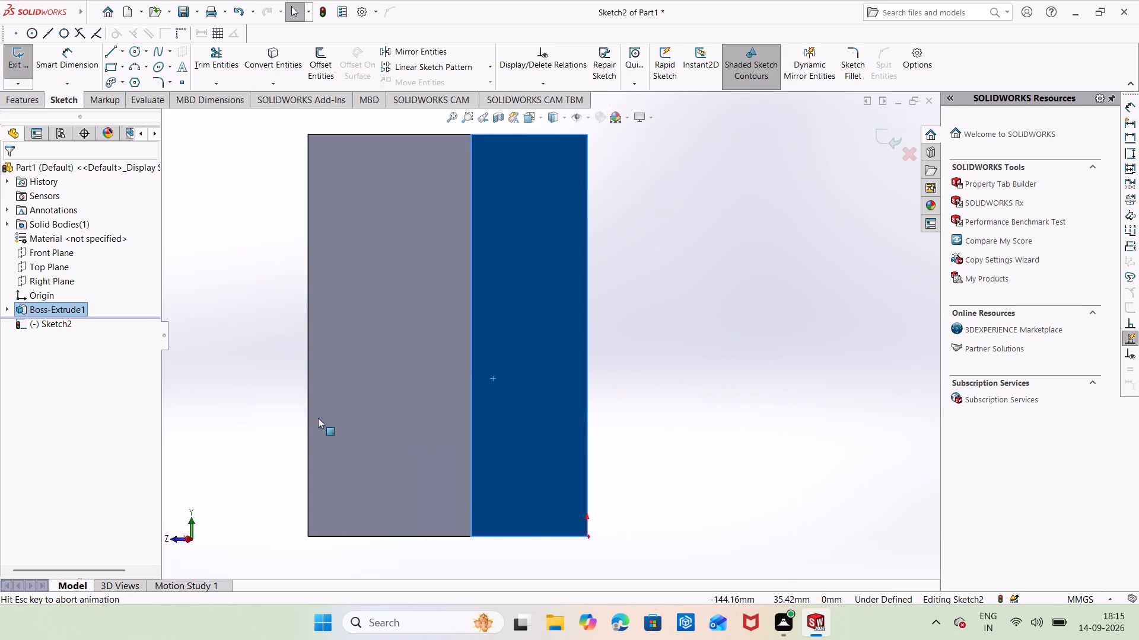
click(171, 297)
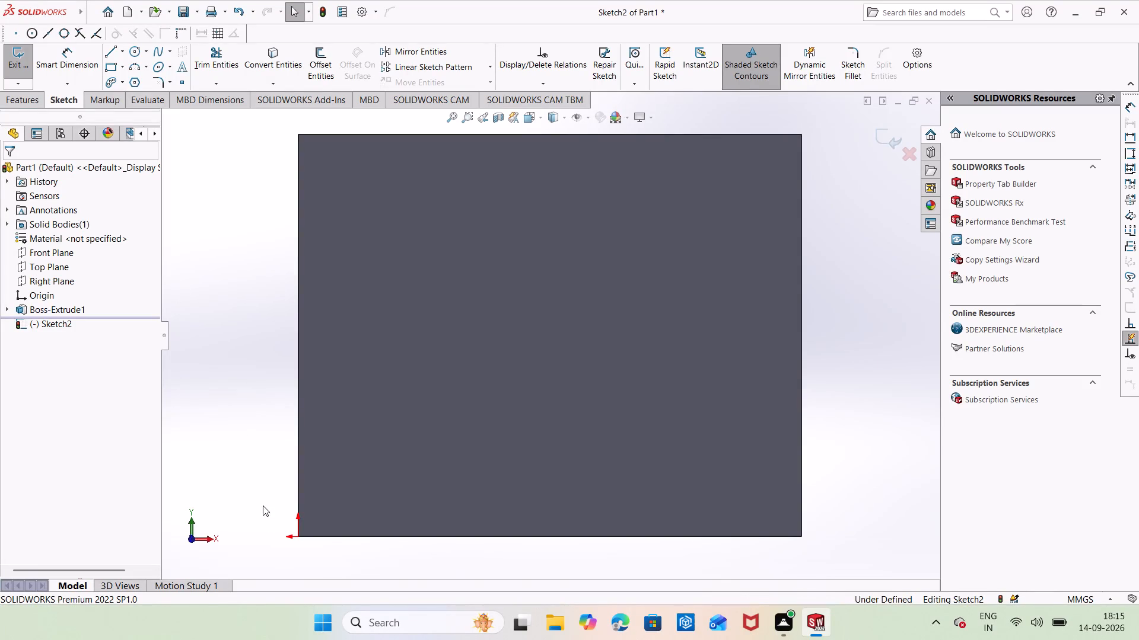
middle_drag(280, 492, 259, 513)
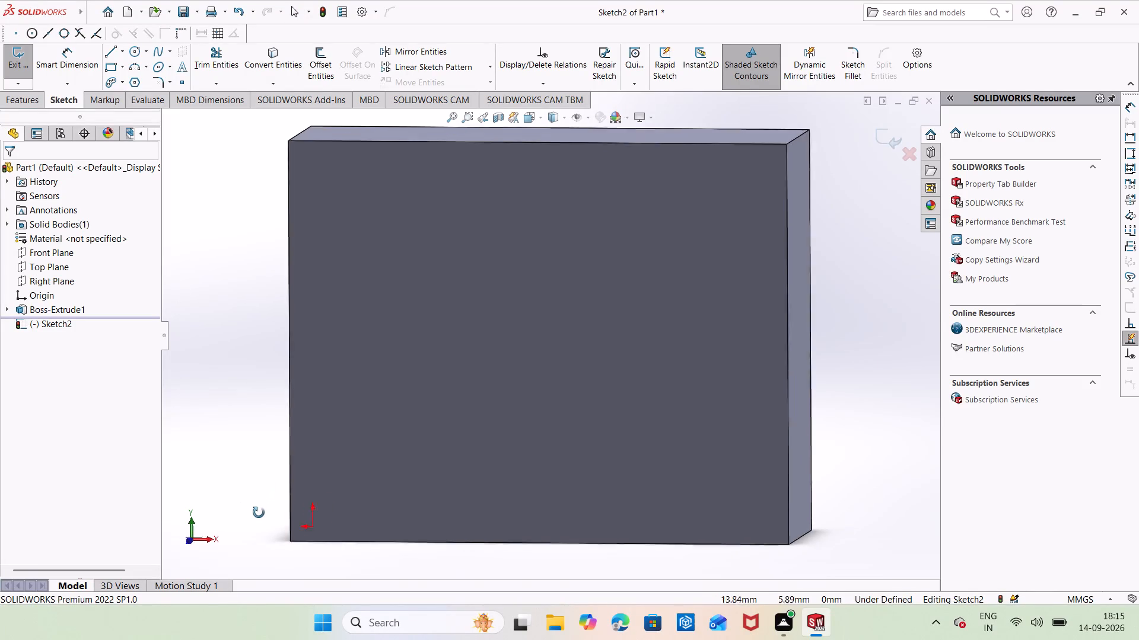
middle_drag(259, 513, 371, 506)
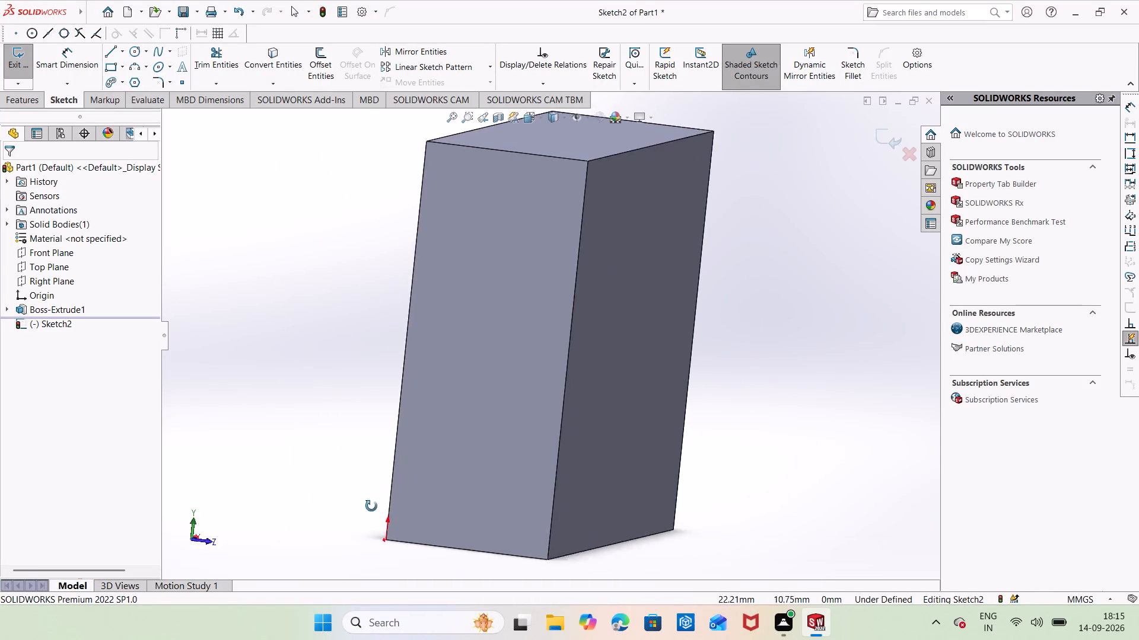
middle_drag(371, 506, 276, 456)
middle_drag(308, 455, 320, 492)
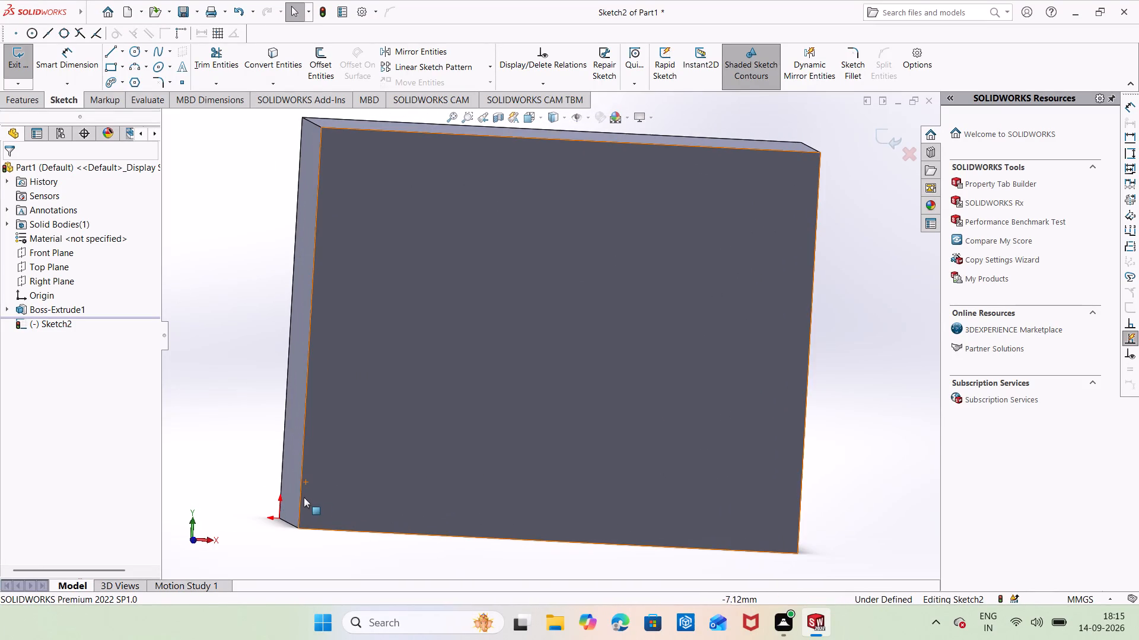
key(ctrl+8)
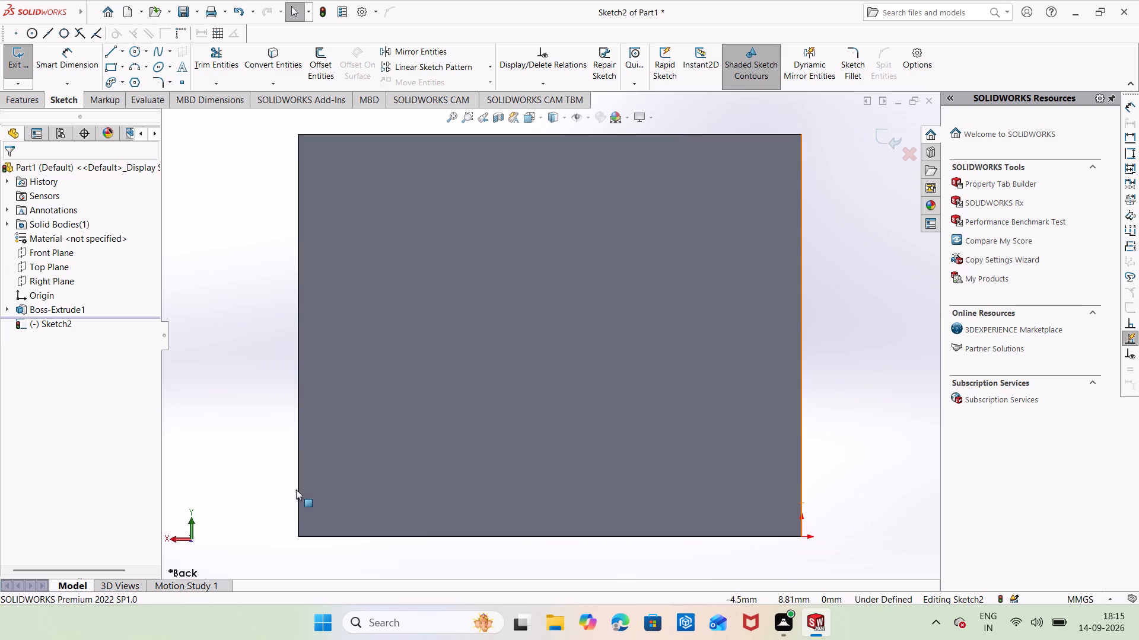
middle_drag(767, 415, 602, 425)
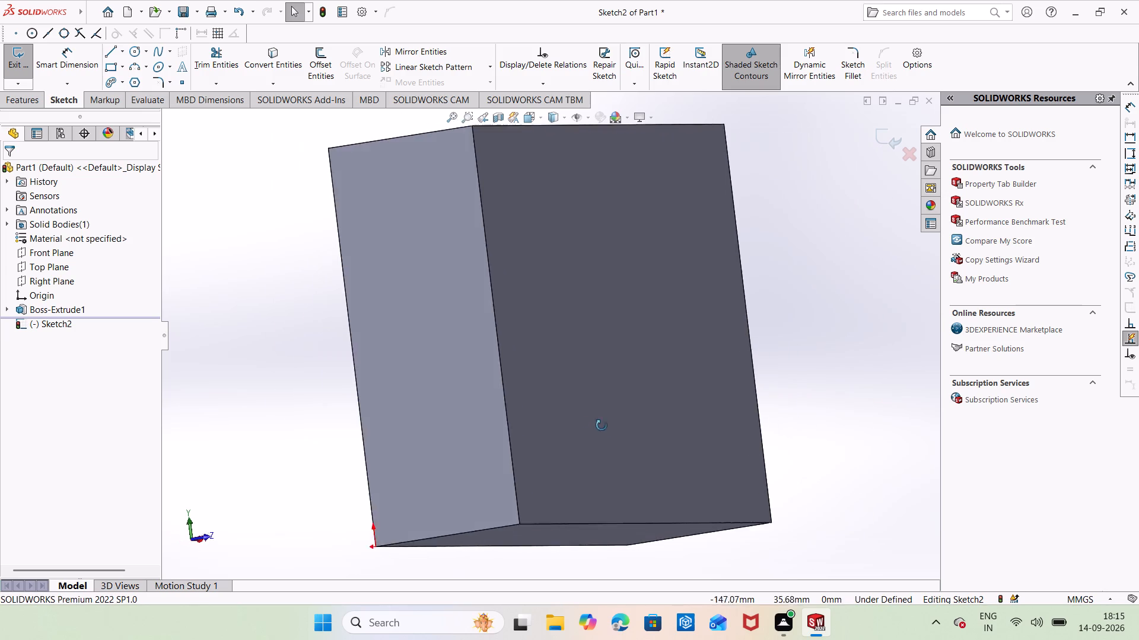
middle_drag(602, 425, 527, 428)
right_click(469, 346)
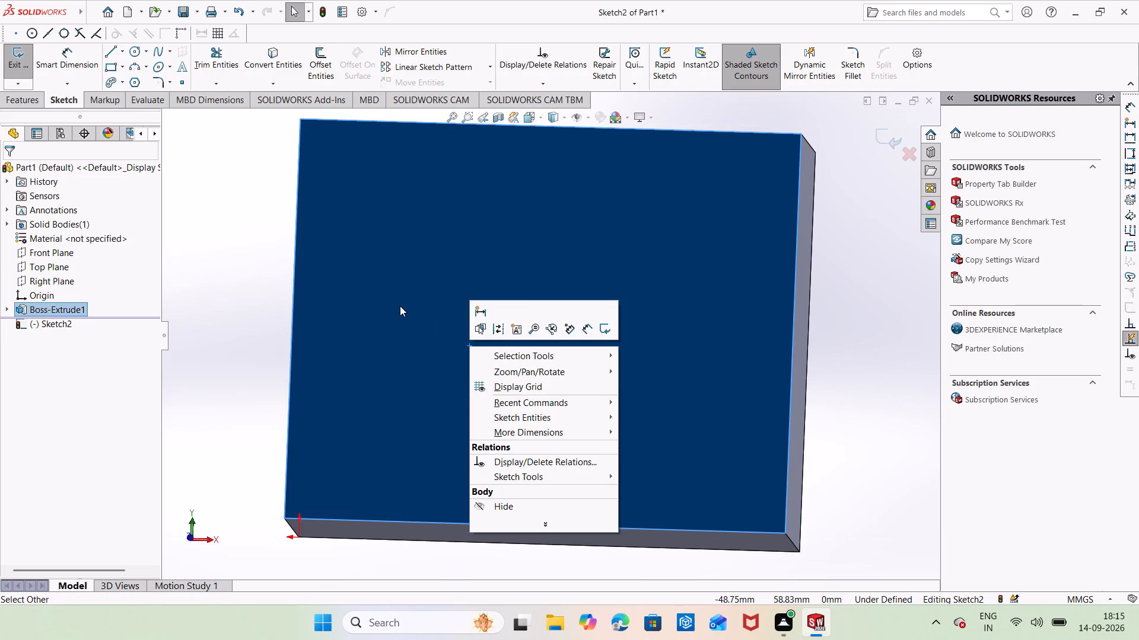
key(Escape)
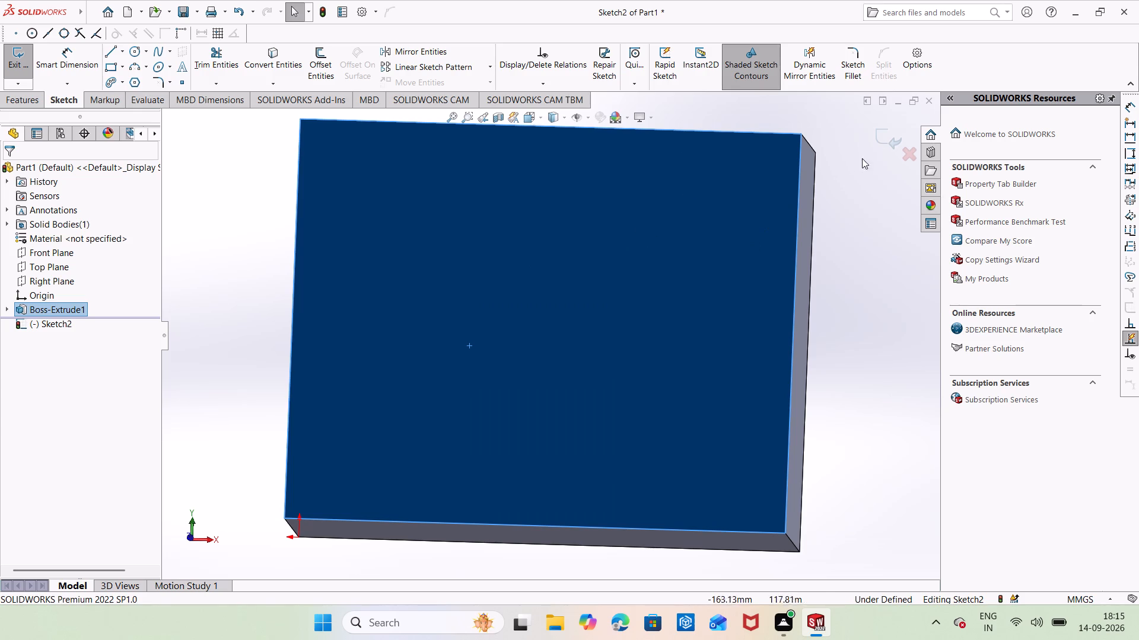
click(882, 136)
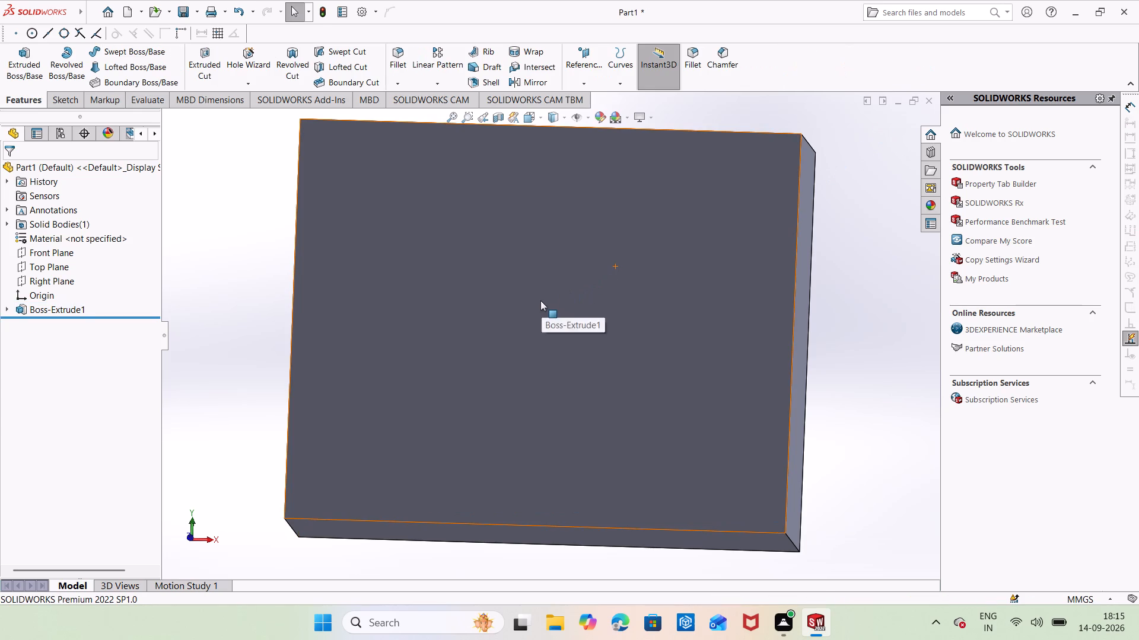
Start a sketch on the block's large front face, opposite the original sketch plane.
right_click(540, 300)
click(564, 283)
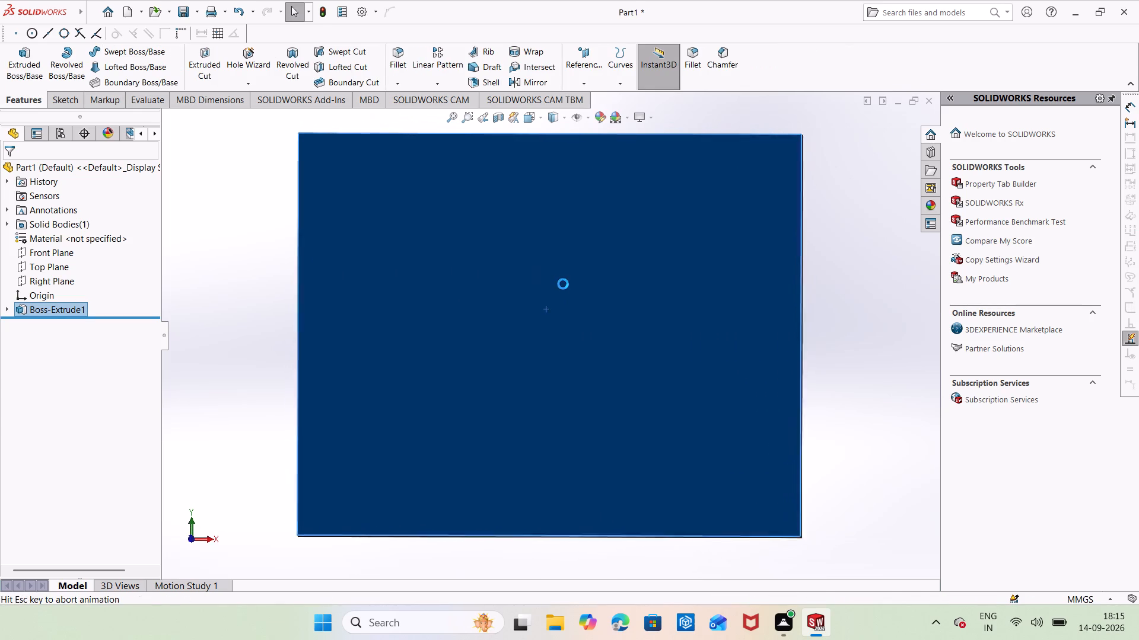
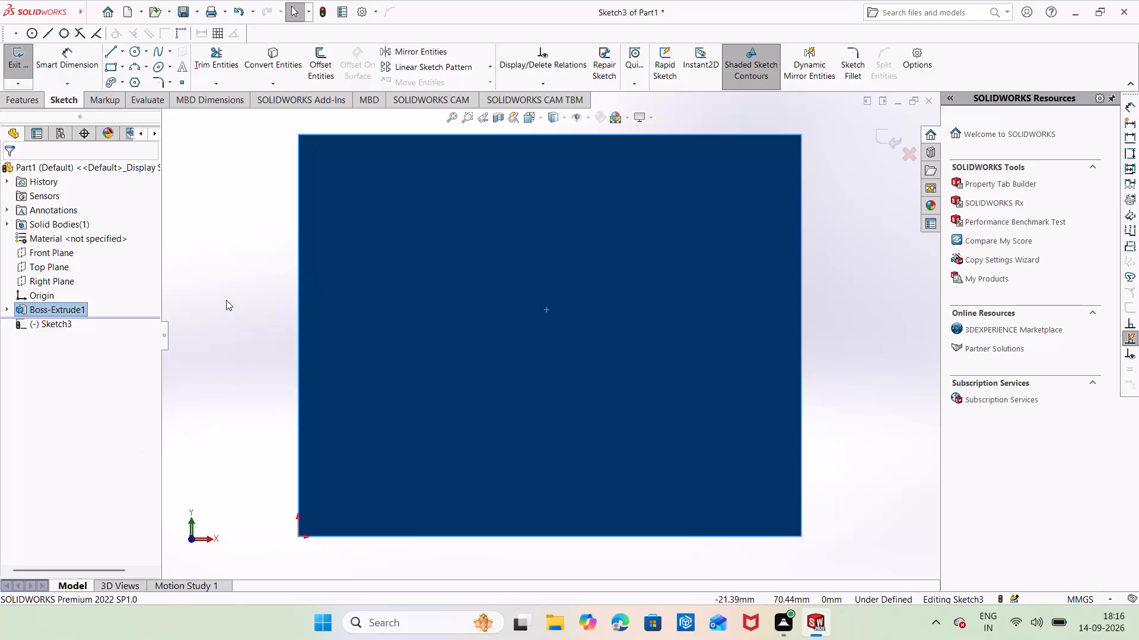
Sketch a horizontal line about 180 mm long across the block's face, about 25 mm above its bottom edge and overhanging both sides.
click(226, 300)
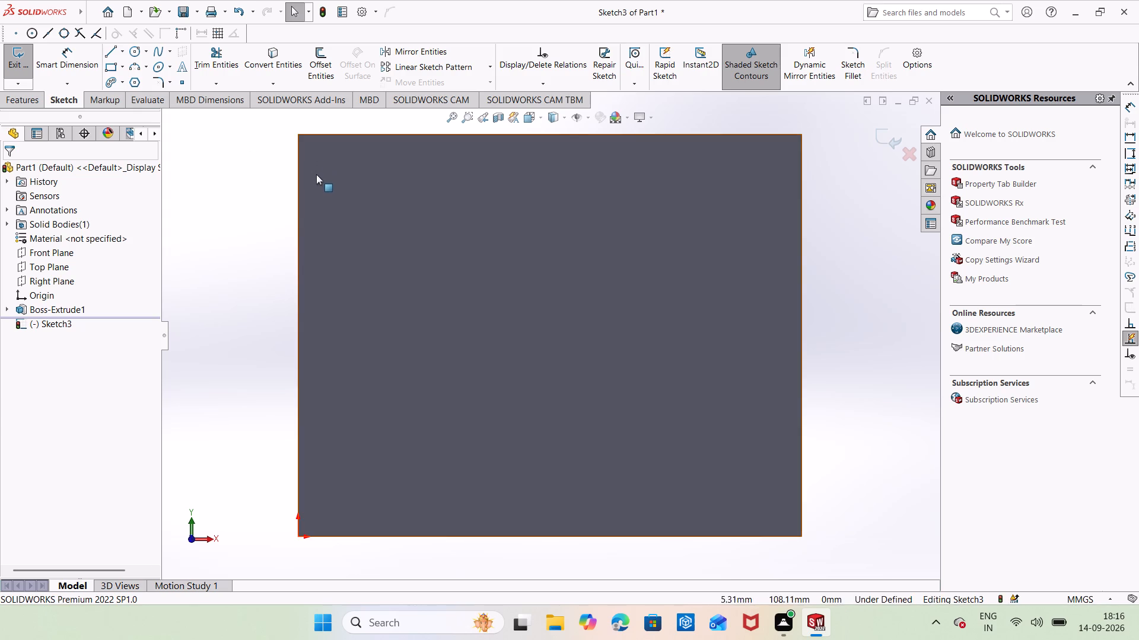
right_drag(247, 225, 168, 254)
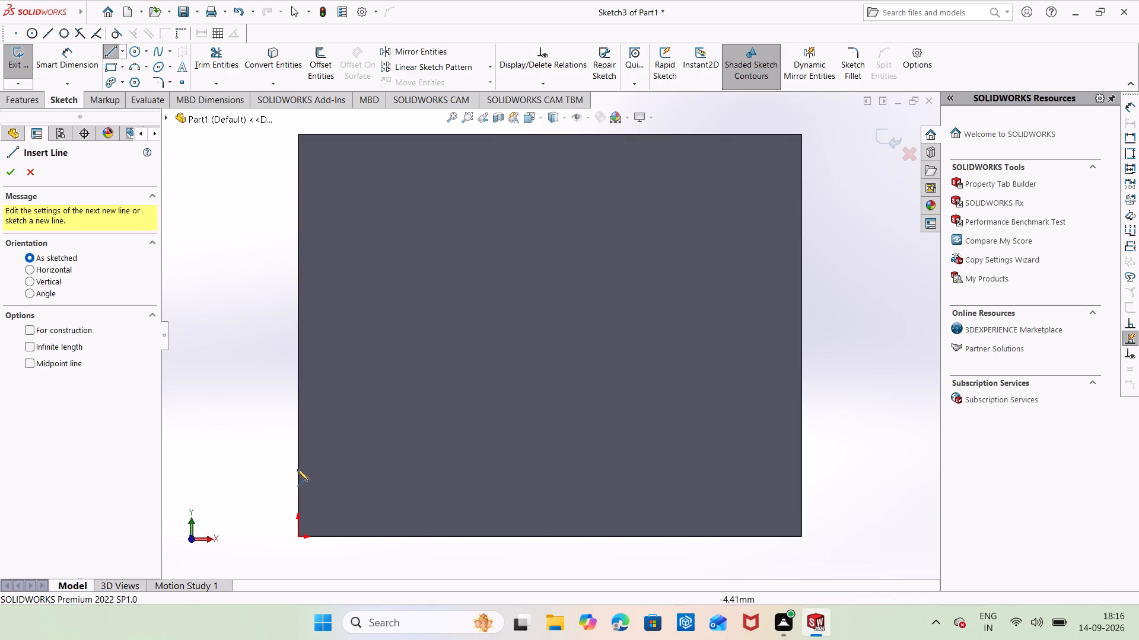
click(260, 454)
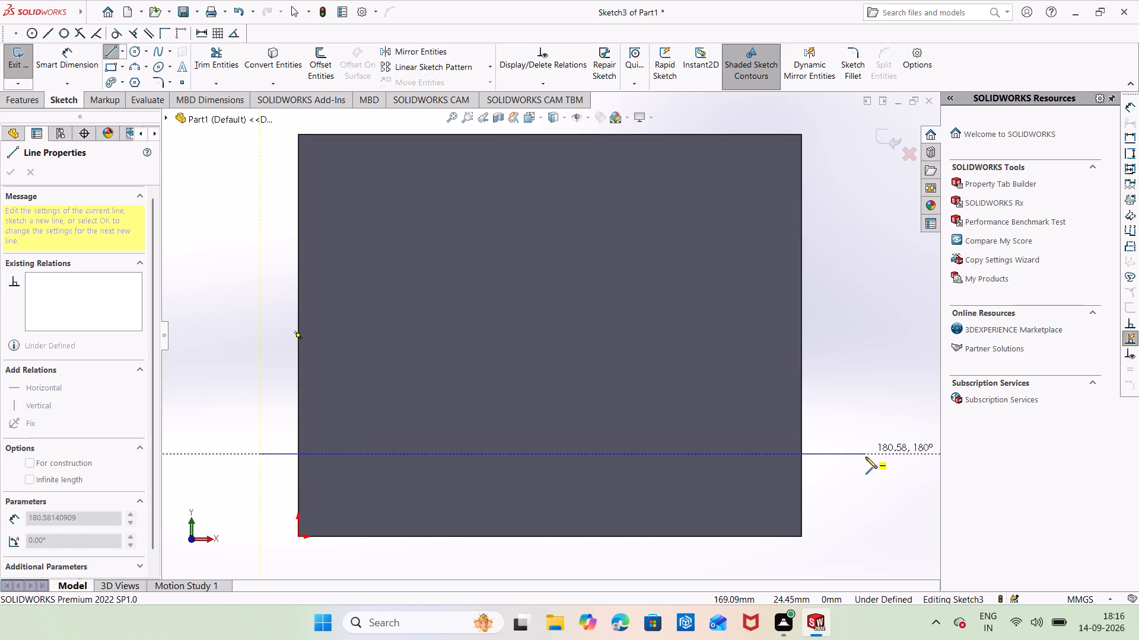
click(865, 452)
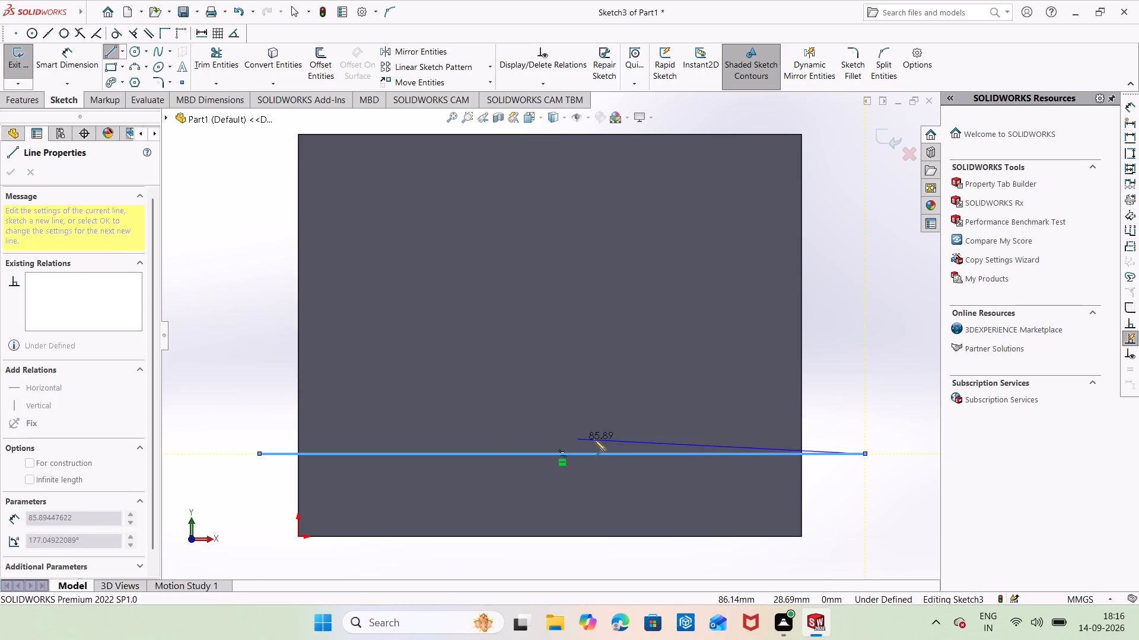
click(16, 174)
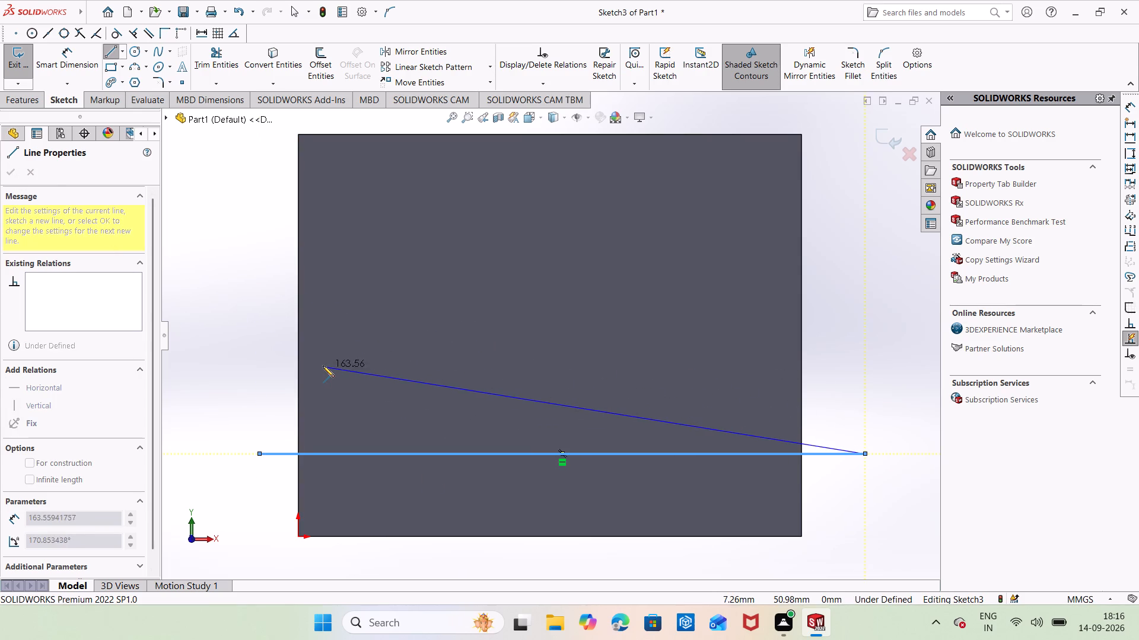
key(Escape)
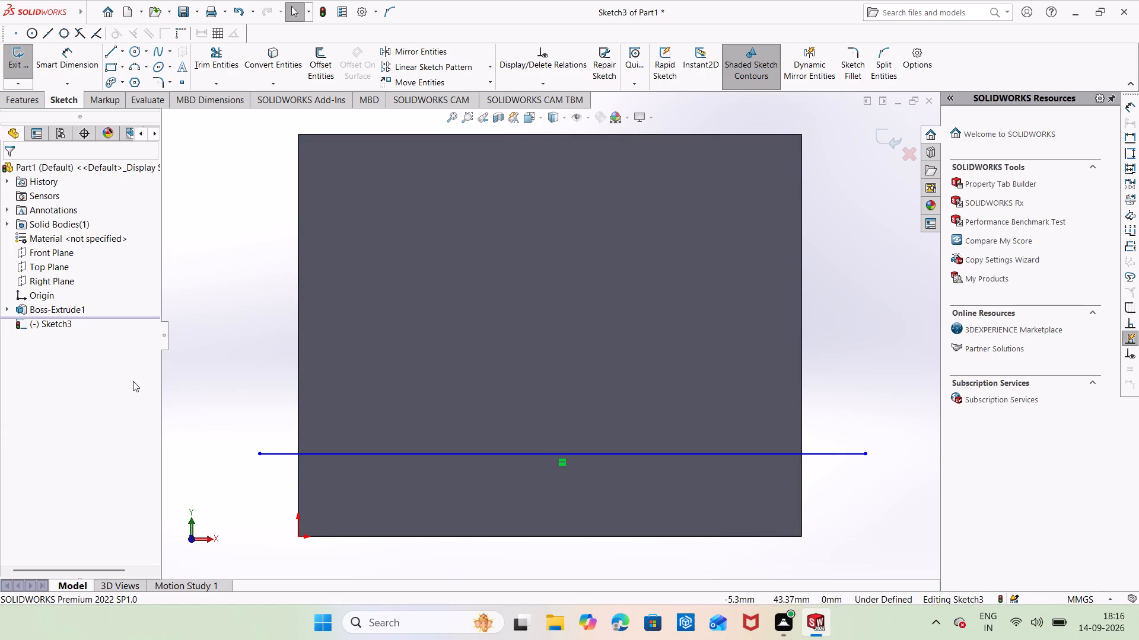
Sketch two more horizontal lines overhanging both sides of the face, about 64 mm and 95 mm above its bottom edge.
right_drag(246, 388, 105, 456)
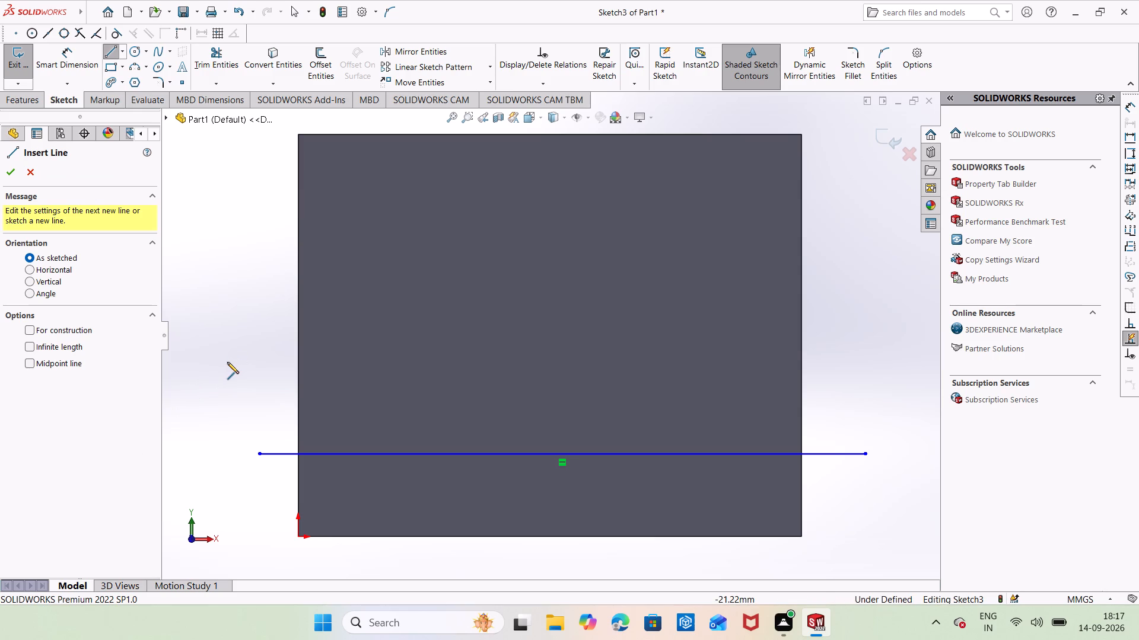
click(240, 320)
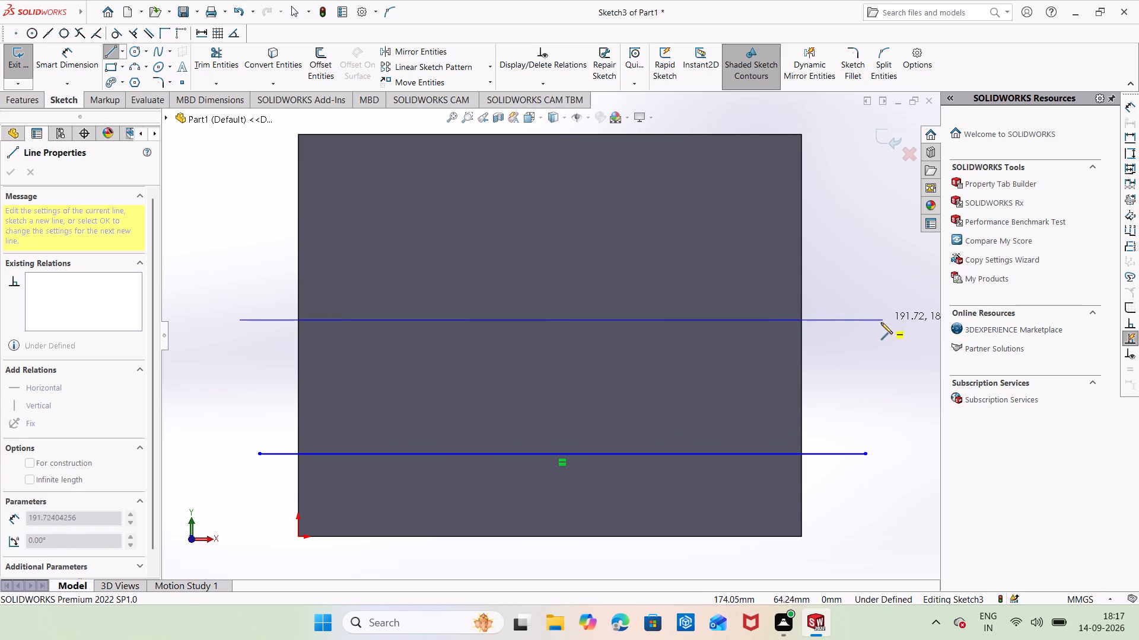
click(847, 321)
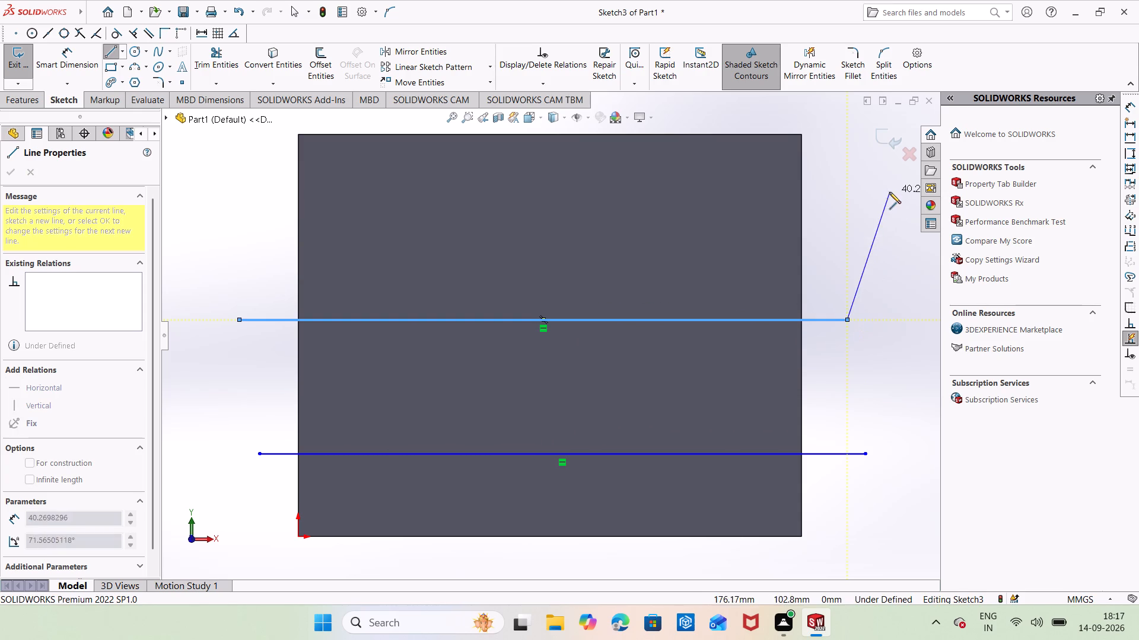
key(Escape)
right_drag(854, 297, 552, 301)
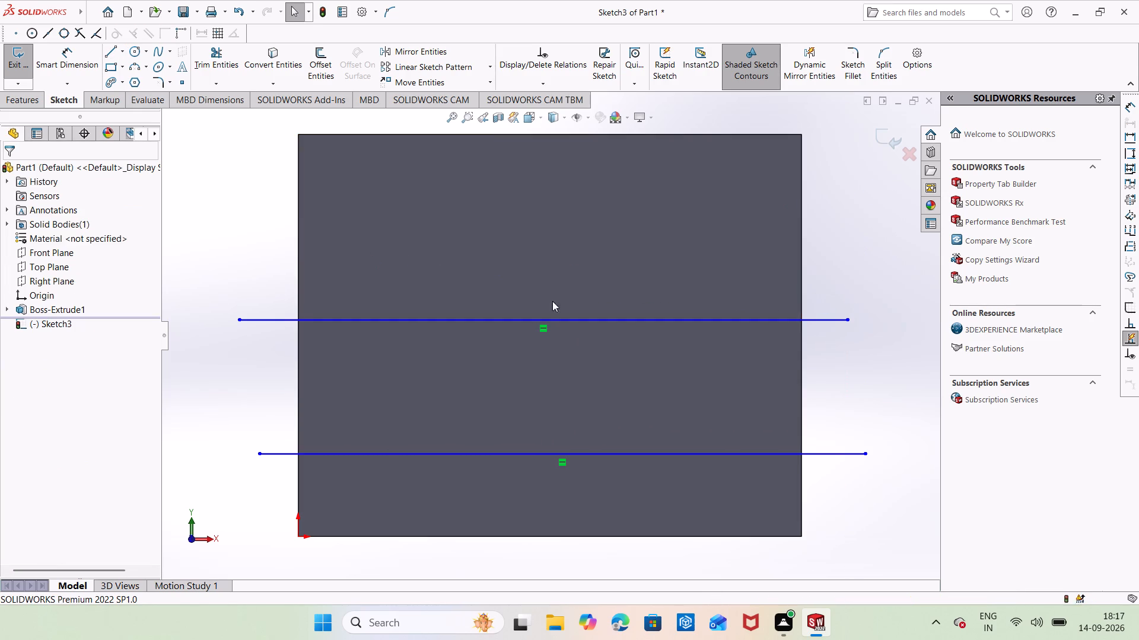
right_drag(552, 301, 149, 297)
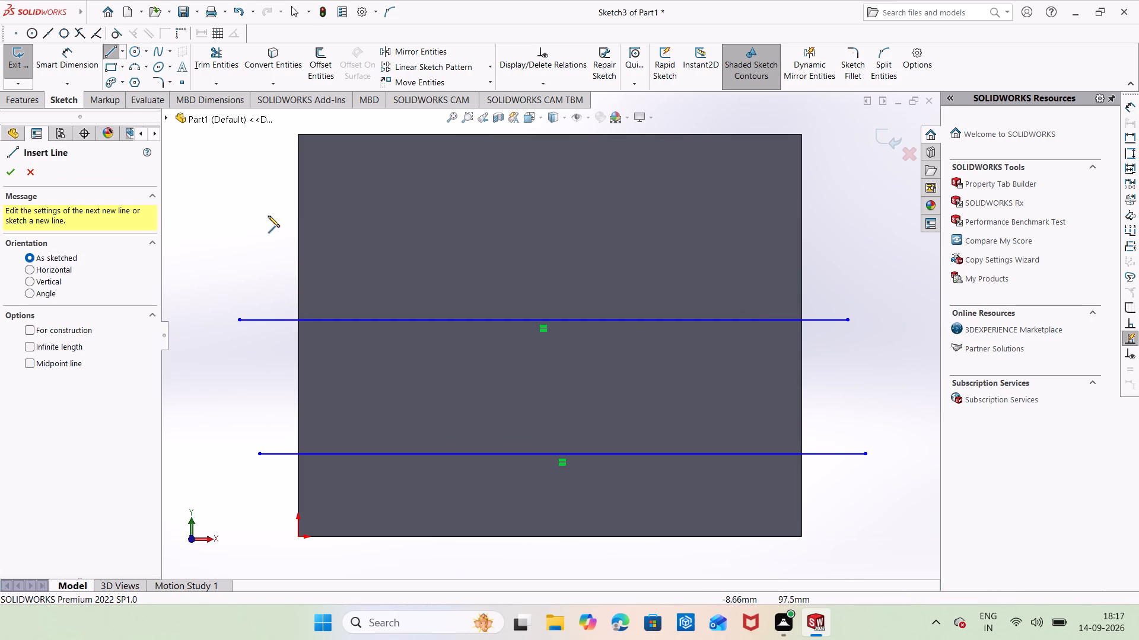
click(268, 217)
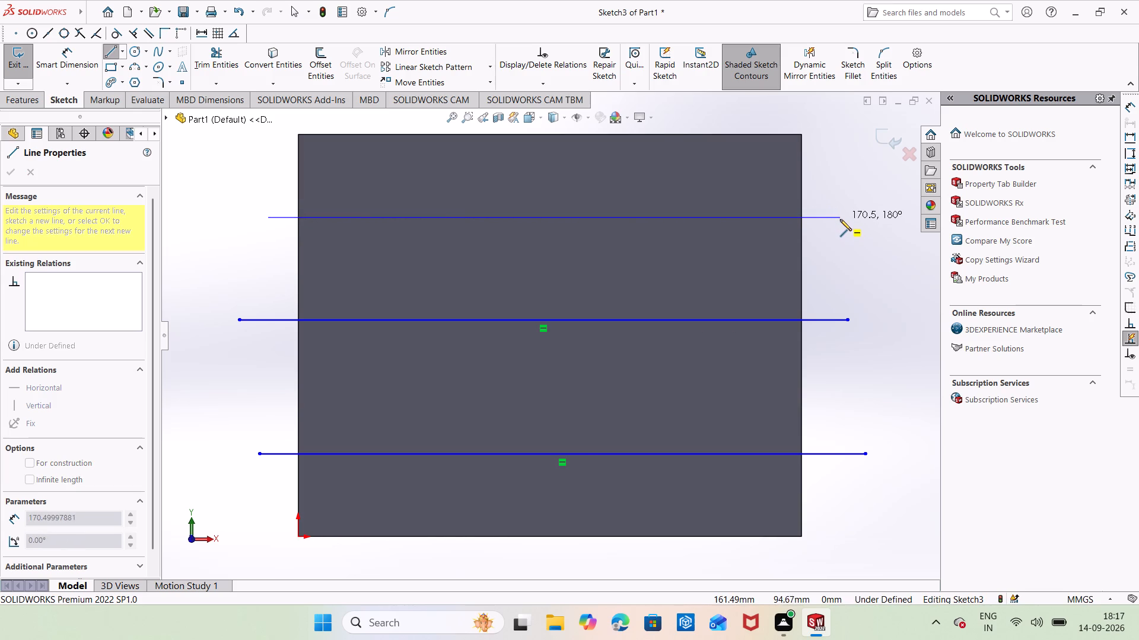
click(840, 219)
key(Escape)
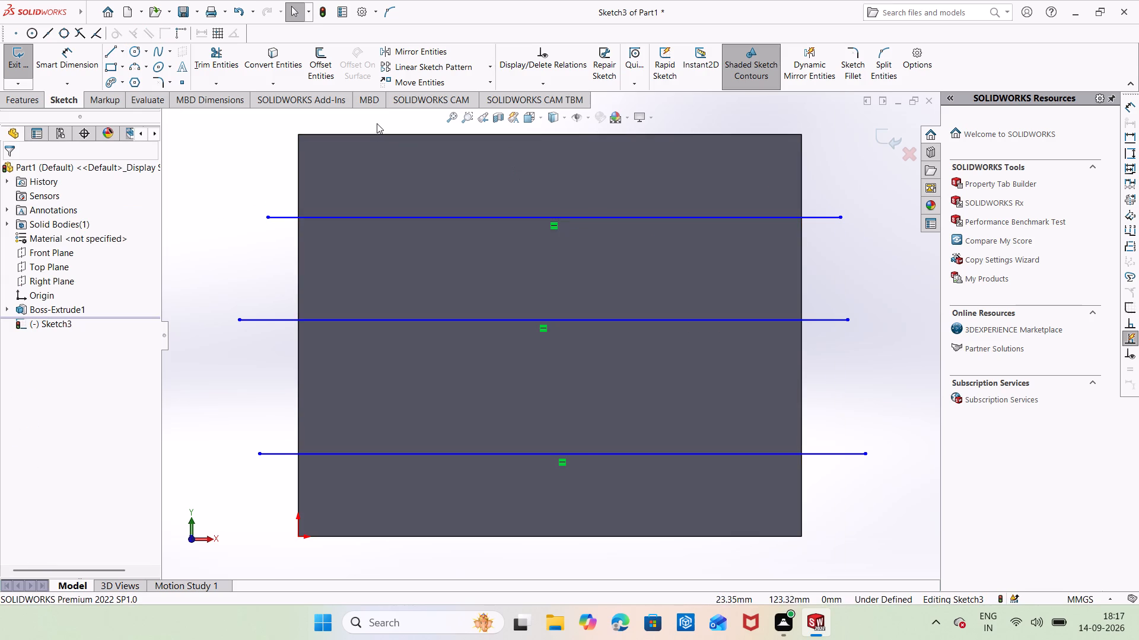
Sketch two vertical lines overhanging the face's top and bottom edges, one about 19 mm from the left edge and one just left of the middle.
click(381, 112)
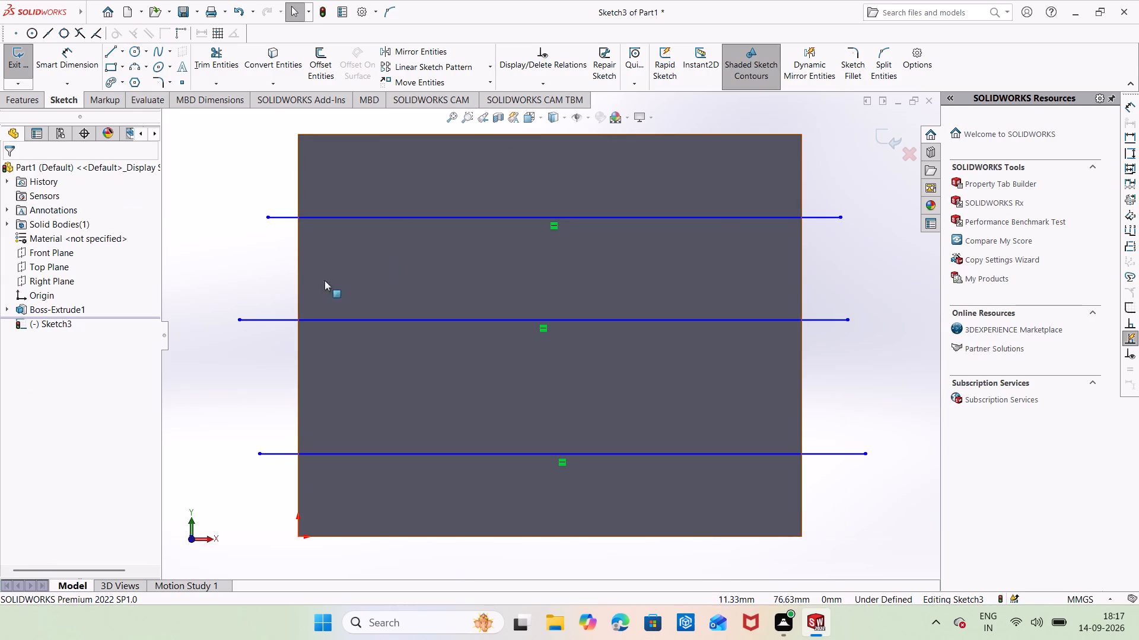
right_drag(272, 279, 88, 291)
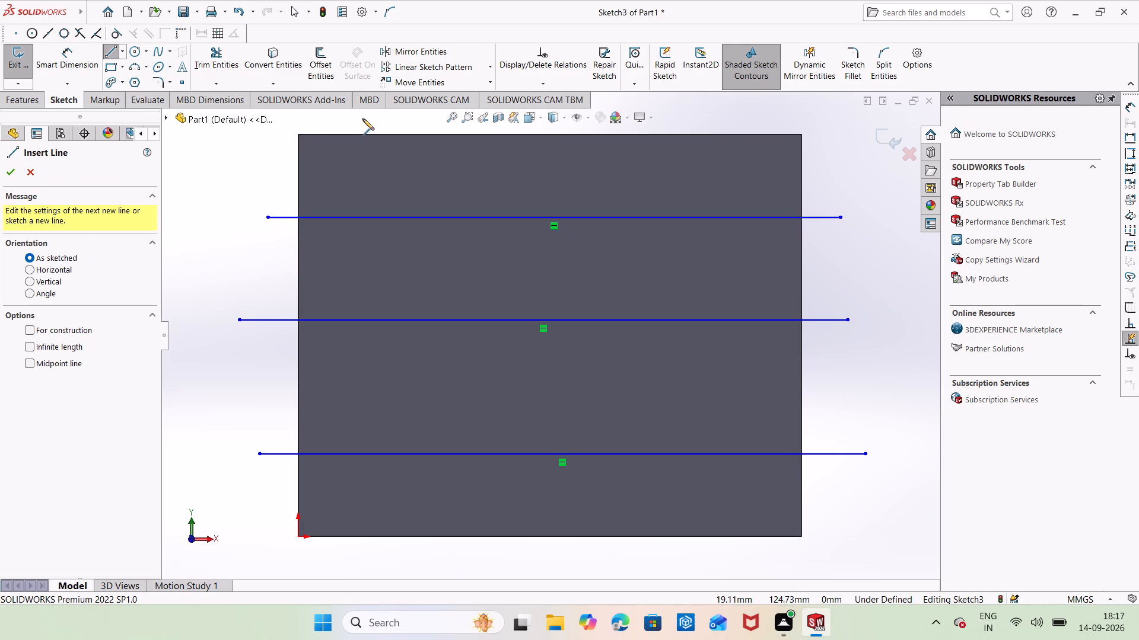
click(362, 119)
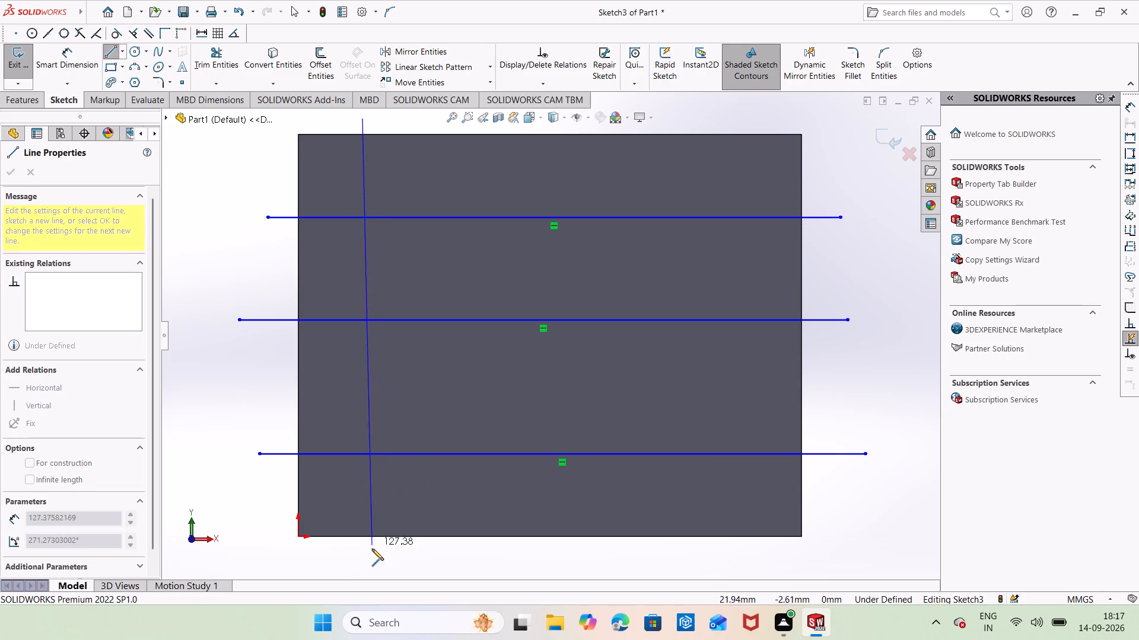
click(359, 552)
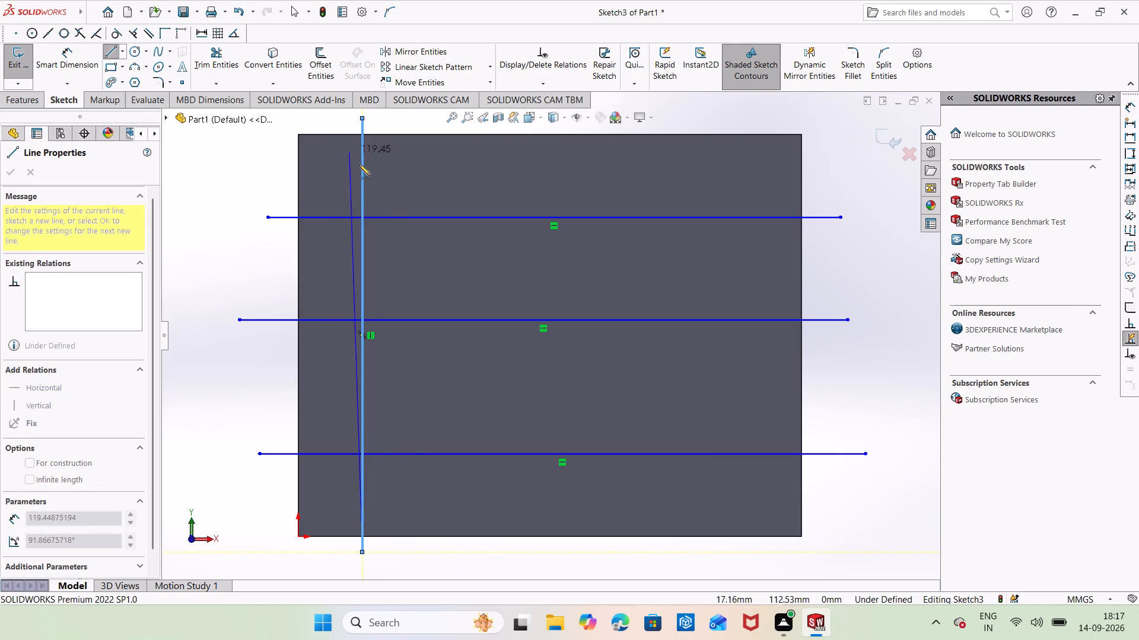
key(Escape)
scroll(384, 211, down, 1)
scroll(384, 211, up, 3)
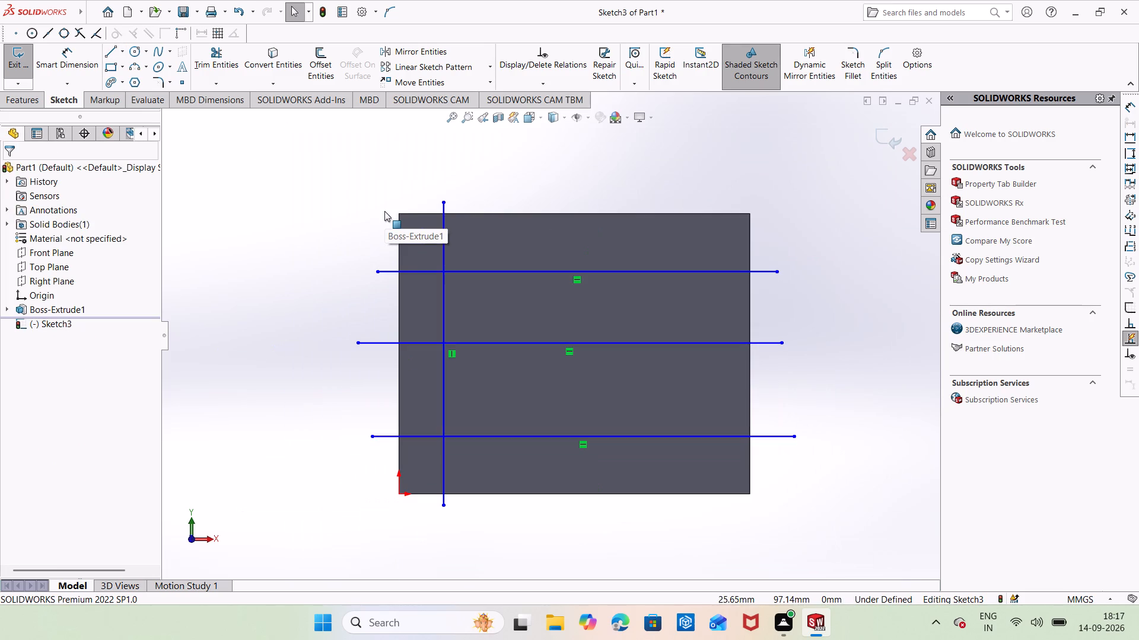
right_drag(555, 189, 484, 181)
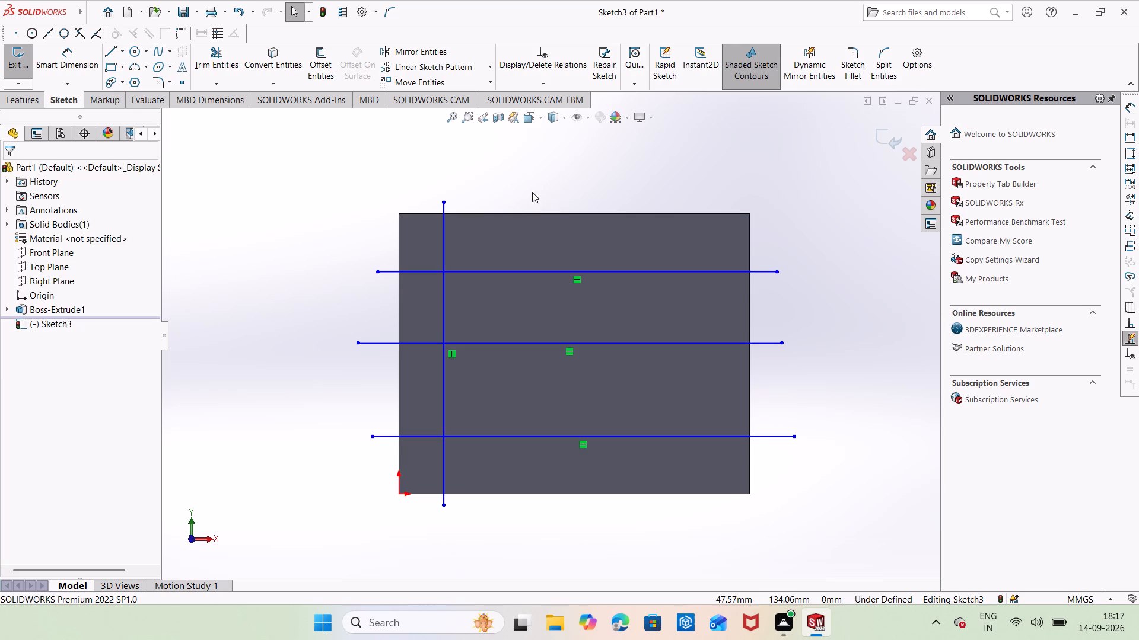
right_drag(551, 197, 444, 138)
right_drag(606, 193, 460, 158)
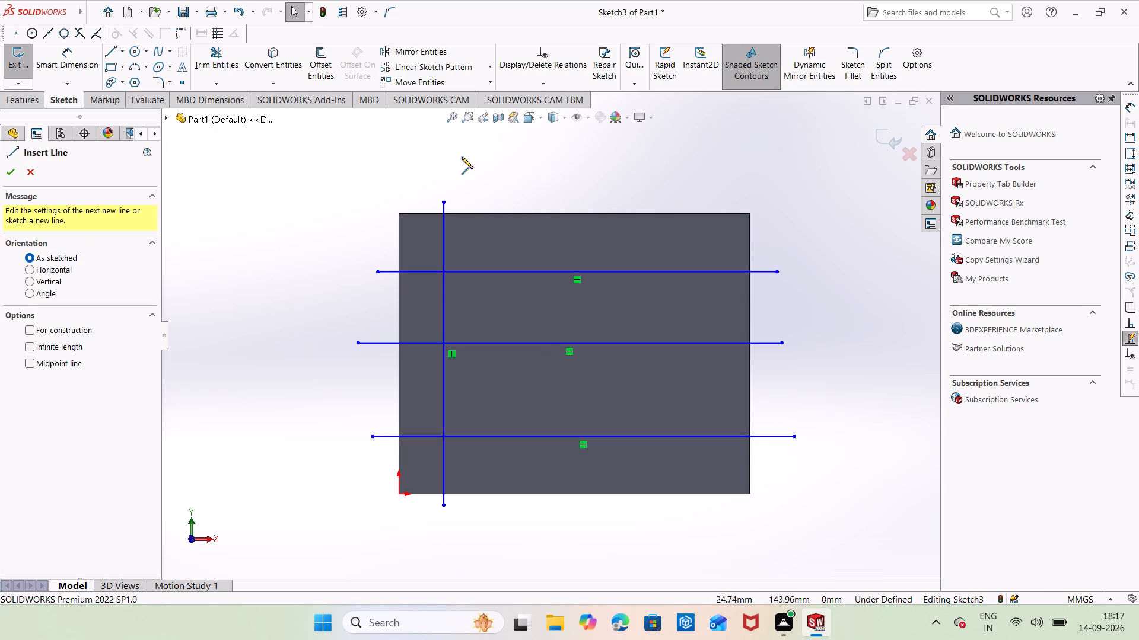
click(551, 197)
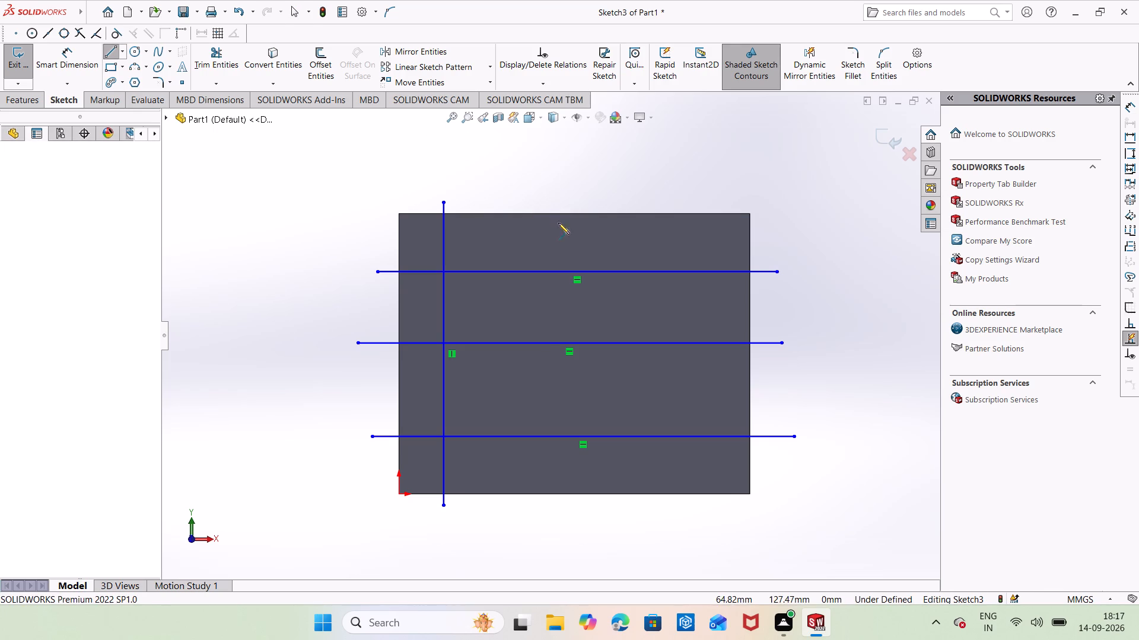
click(548, 503)
key(Escape)
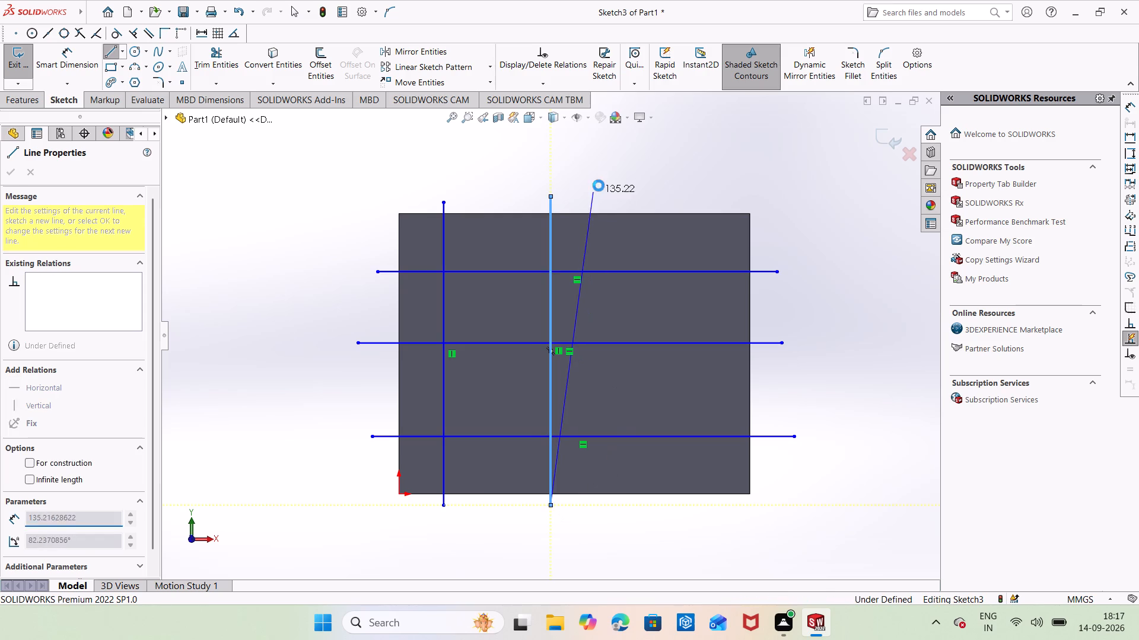
Sketch a third vertical line about 129 mm long through the right part of the face, overhanging its top and bottom edges.
right_drag(673, 180, 583, 194)
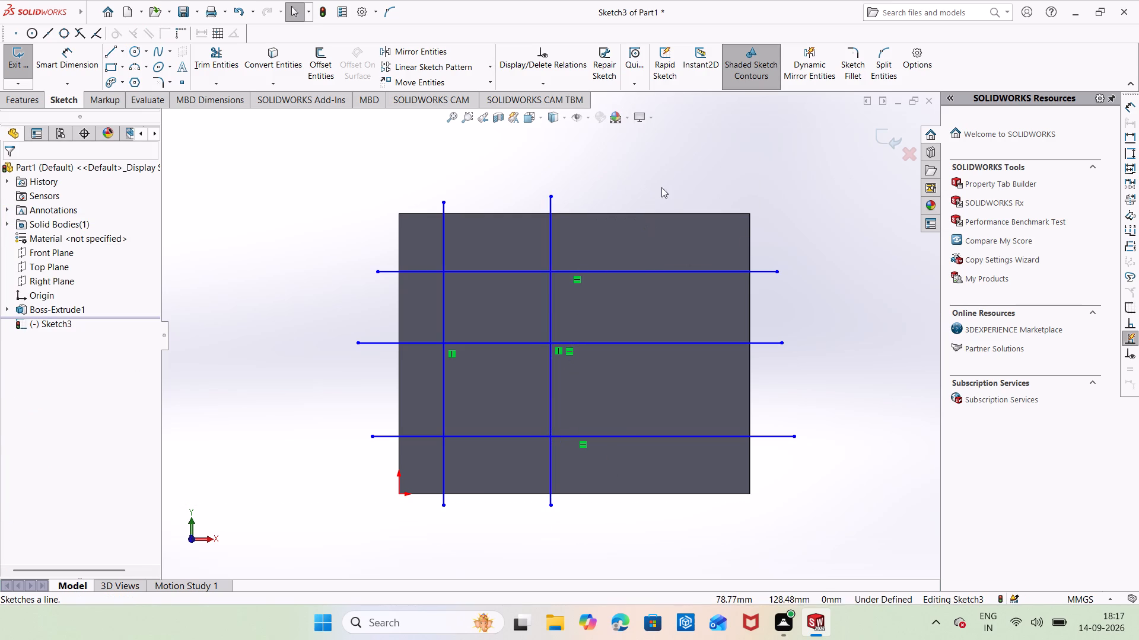
click(664, 201)
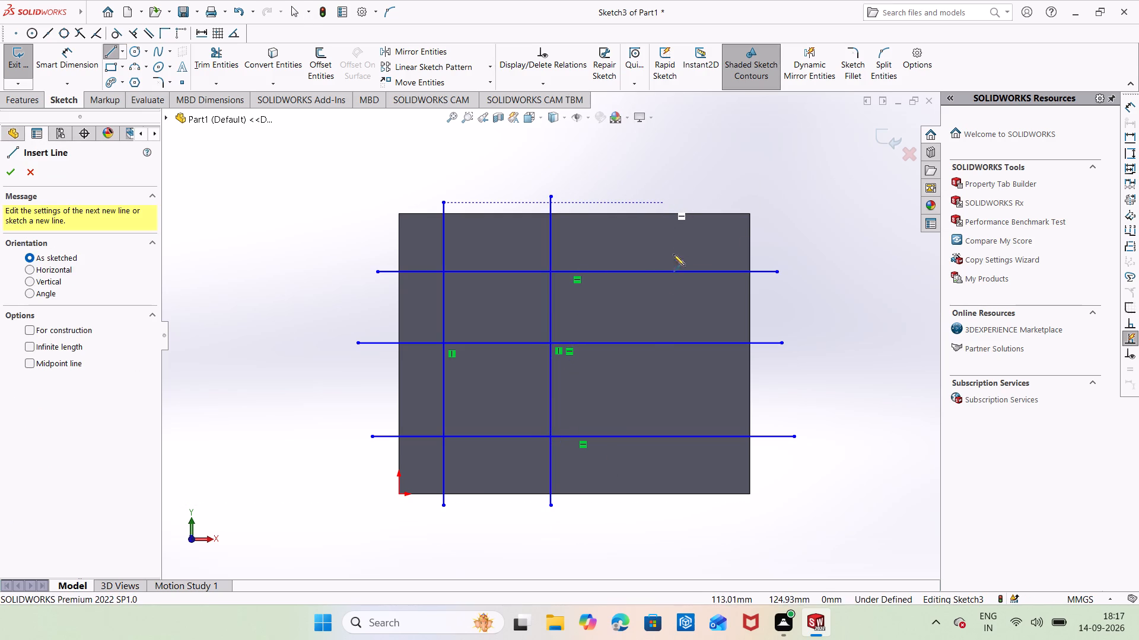
click(668, 504)
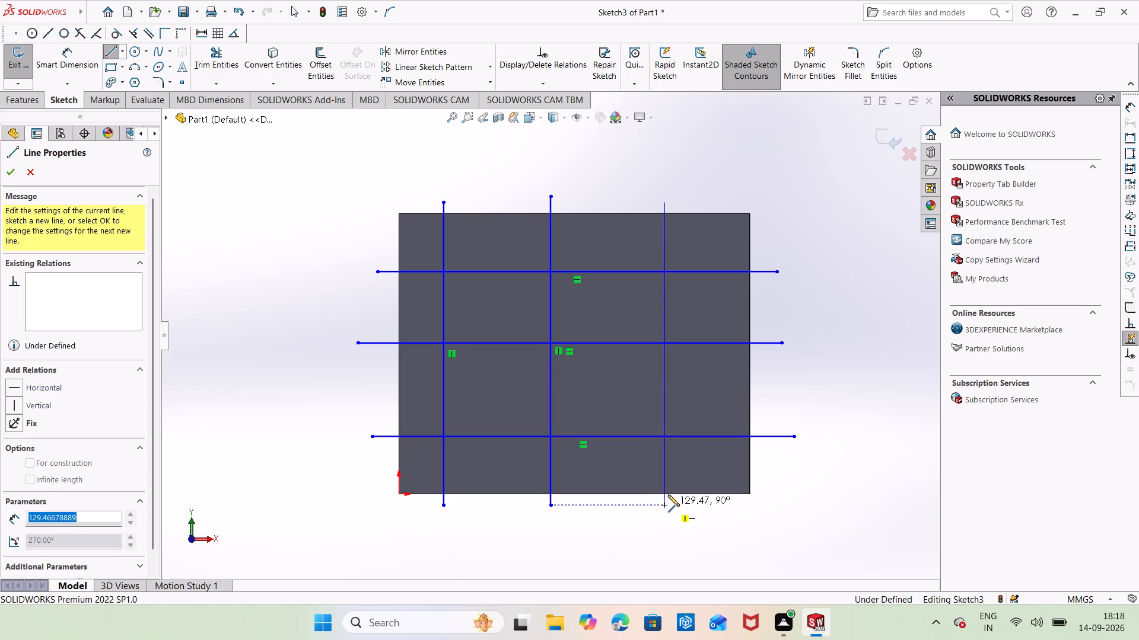
key(Escape)
key(Escape)
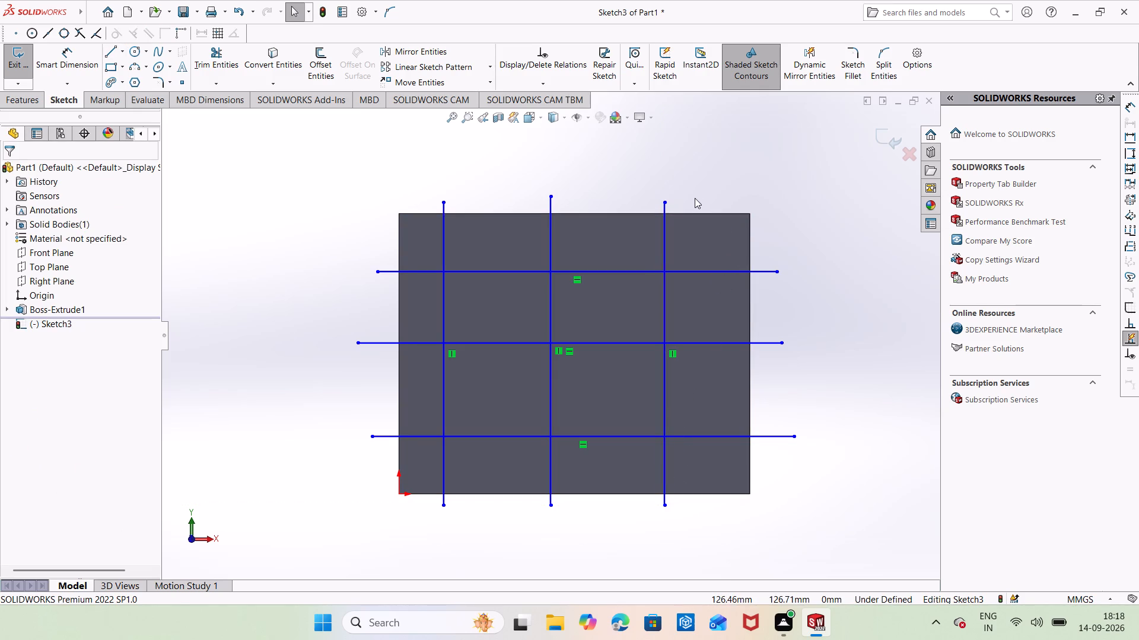
Add a 32.5 mm Smart Dimension from the origin up to the lowest horizontal line, placed left of the block.
right_drag(304, 370, 201, 341)
right_drag(201, 341, 248, 201)
right_drag(223, 331, 326, 121)
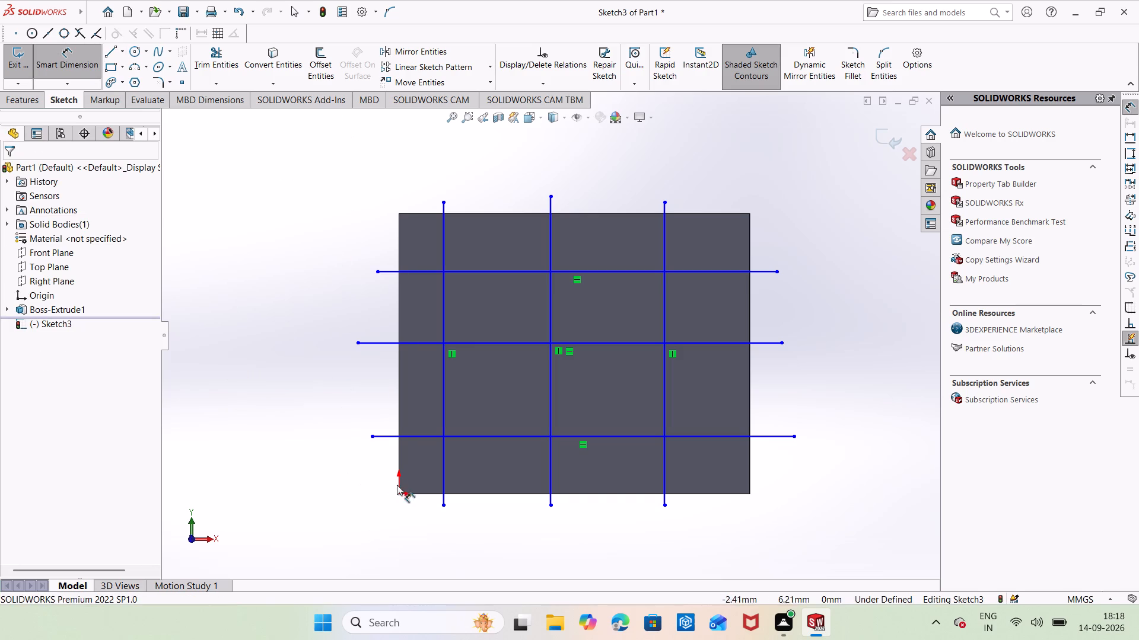
click(398, 494)
click(380, 437)
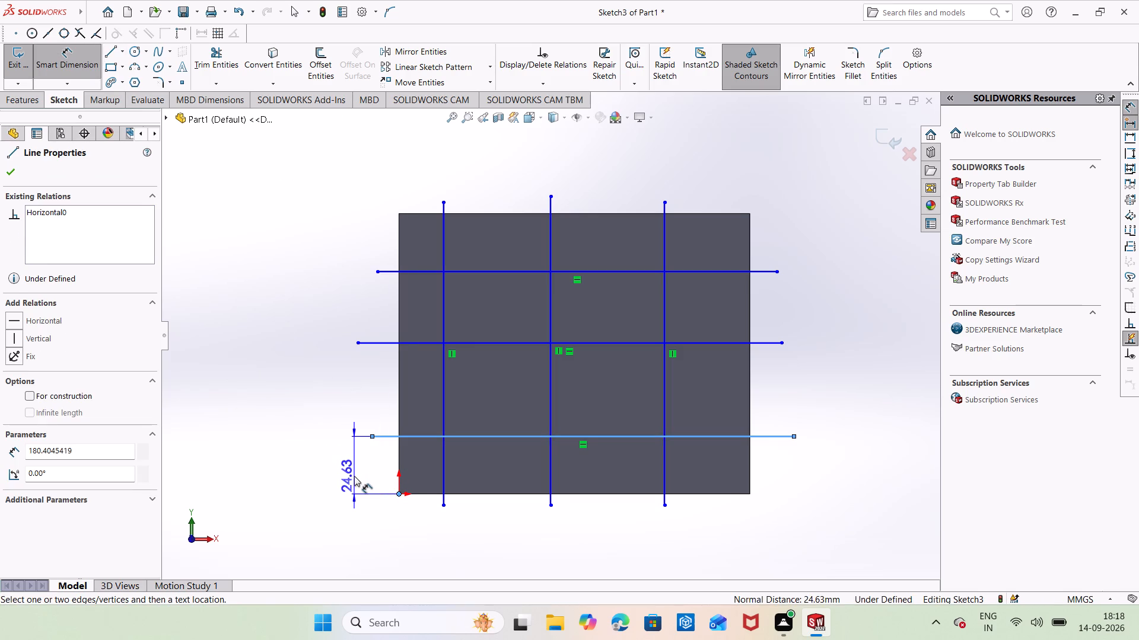
click(354, 476)
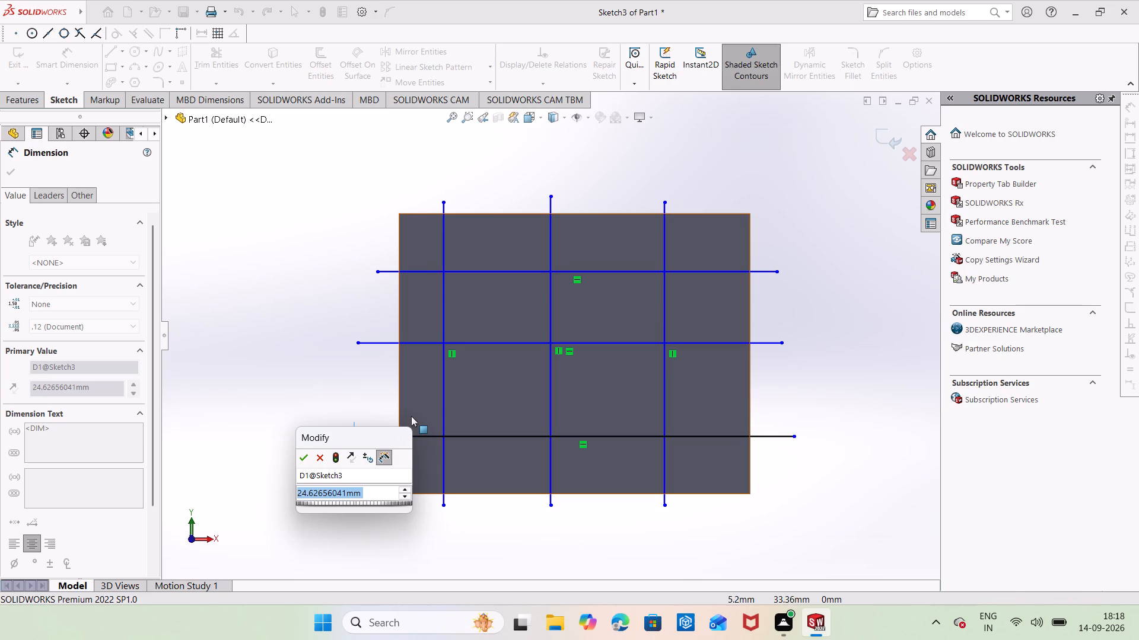
key(BackSpace)
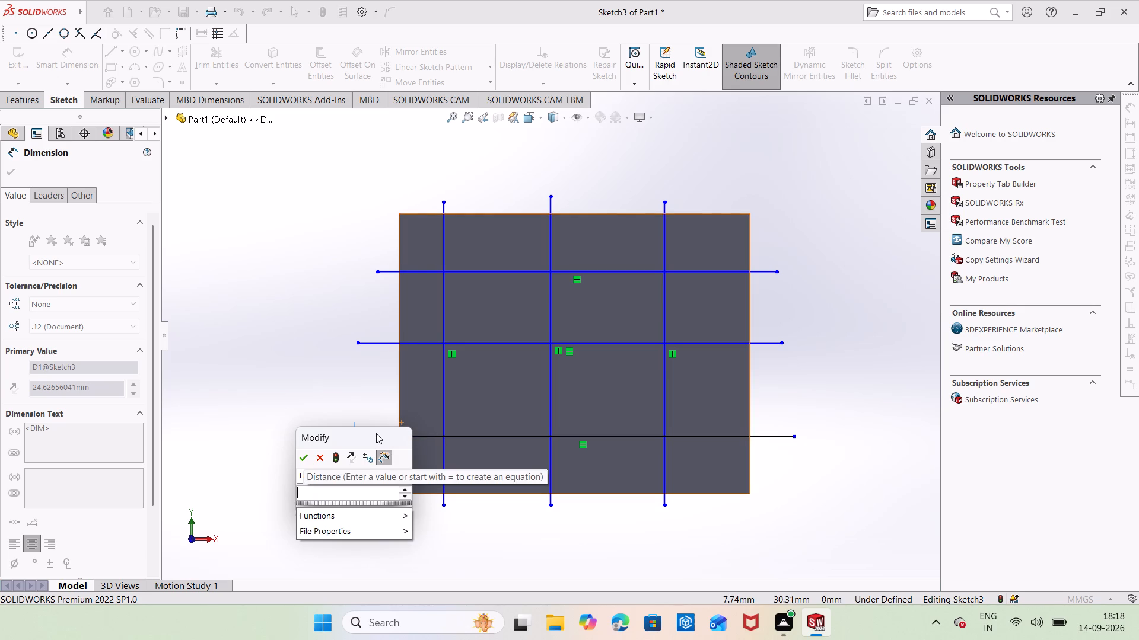
text(32.5)
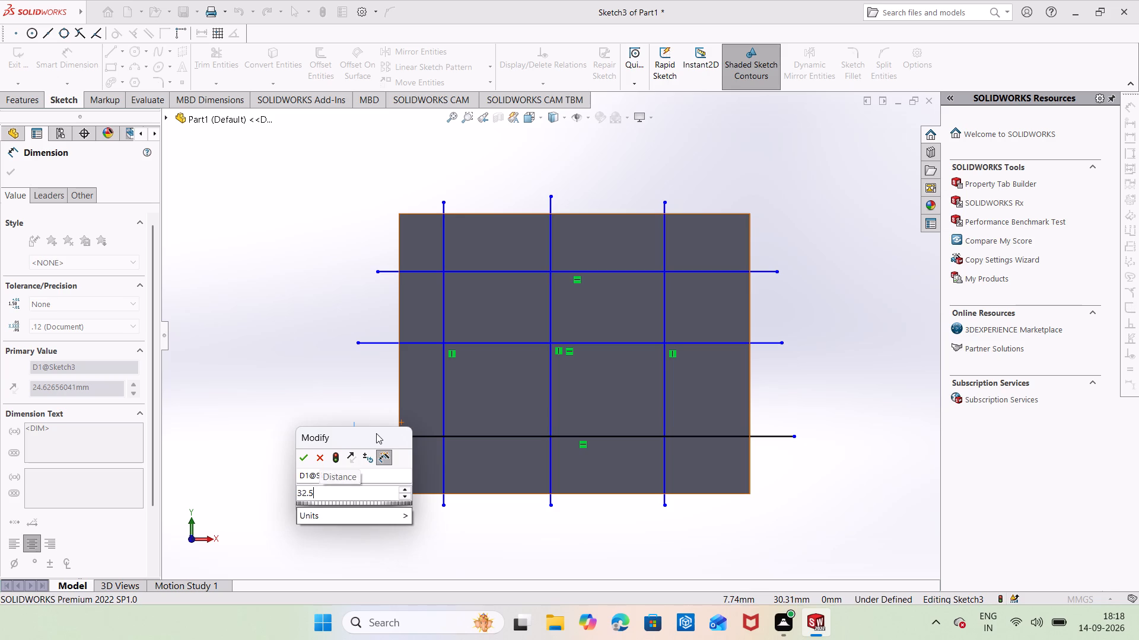
key(Return)
click(348, 396)
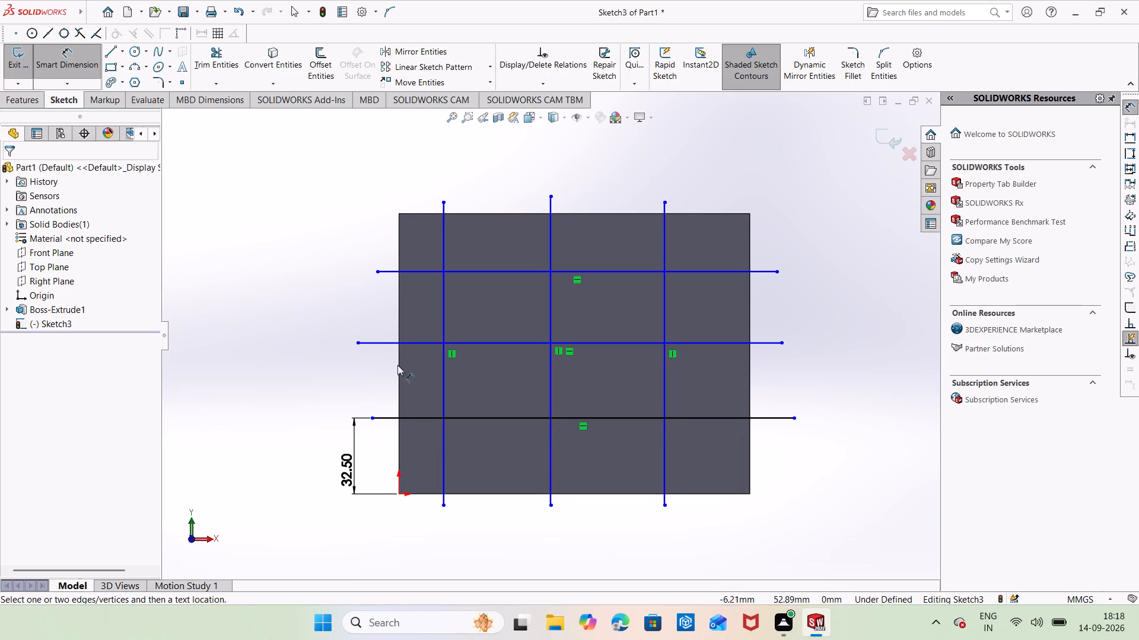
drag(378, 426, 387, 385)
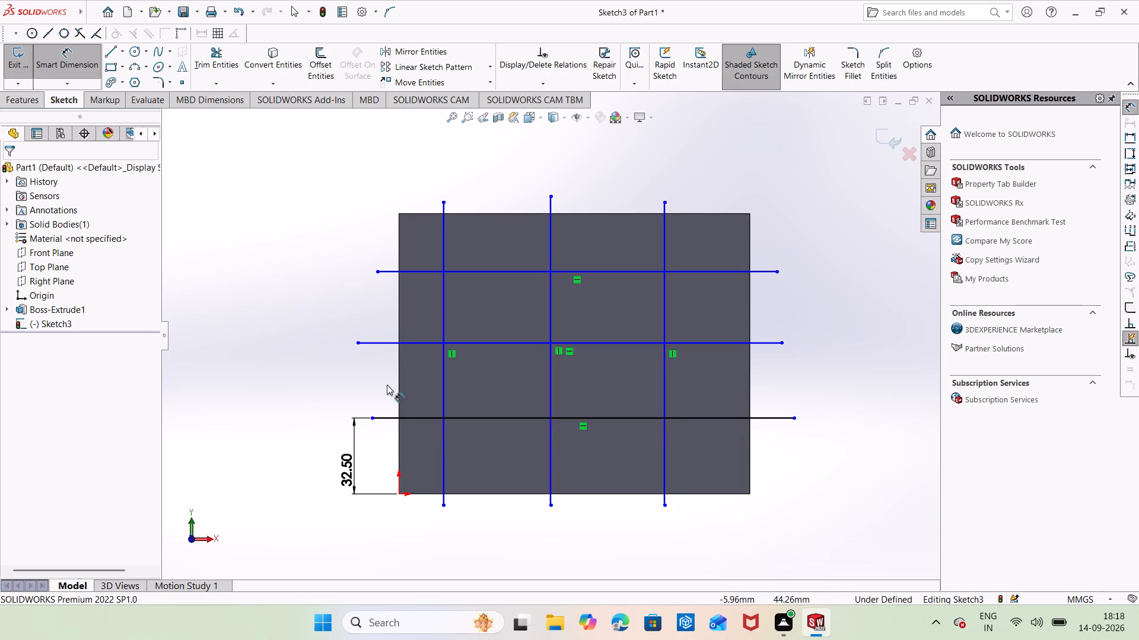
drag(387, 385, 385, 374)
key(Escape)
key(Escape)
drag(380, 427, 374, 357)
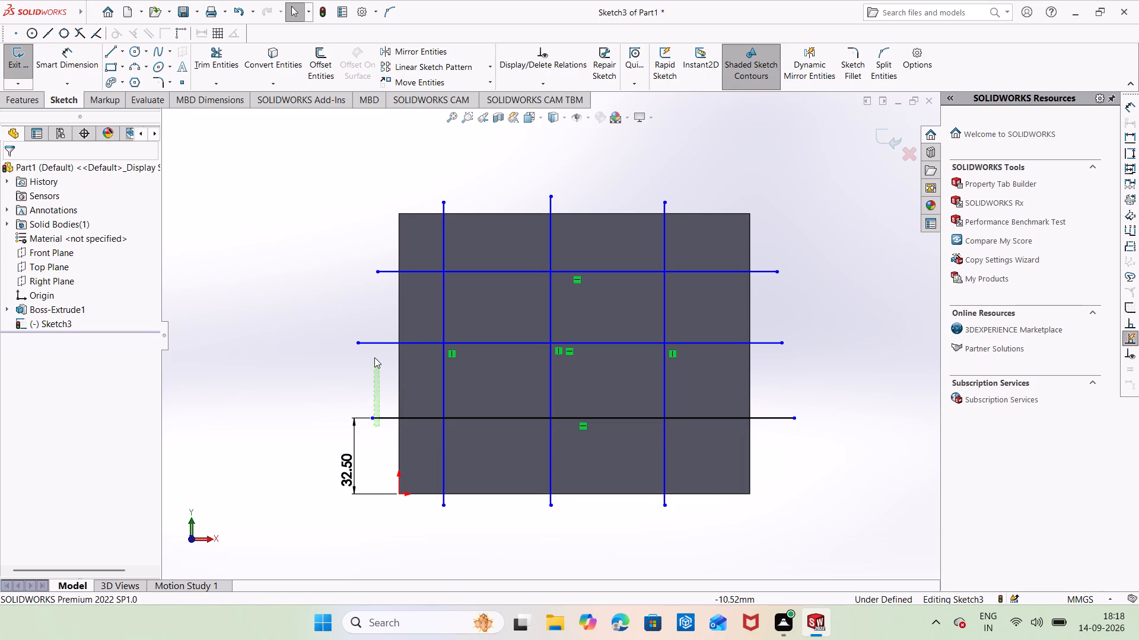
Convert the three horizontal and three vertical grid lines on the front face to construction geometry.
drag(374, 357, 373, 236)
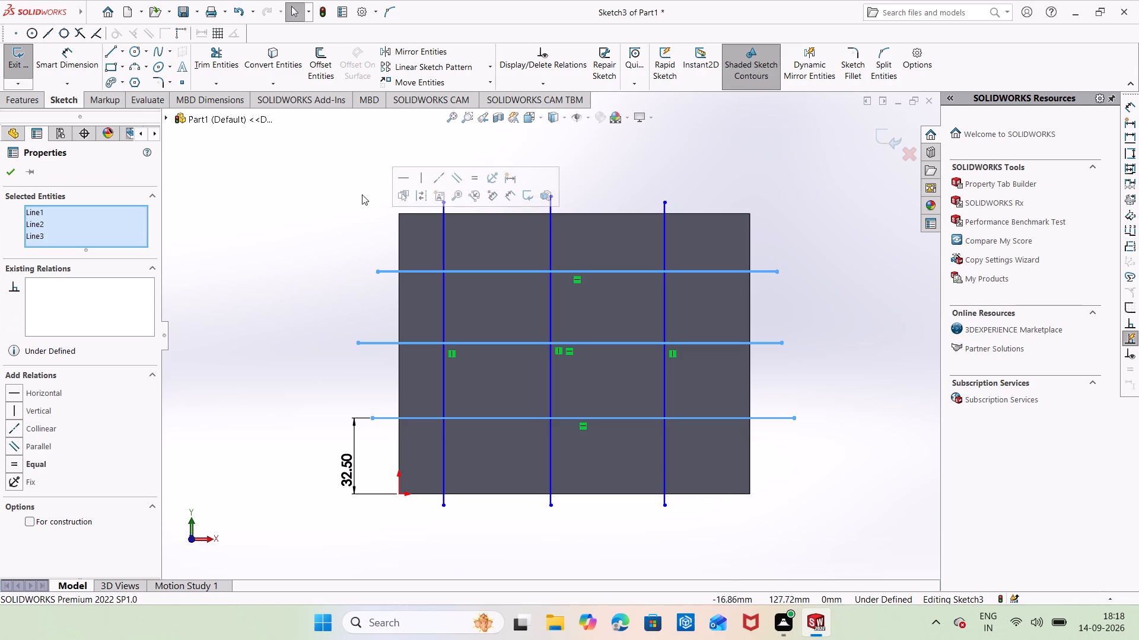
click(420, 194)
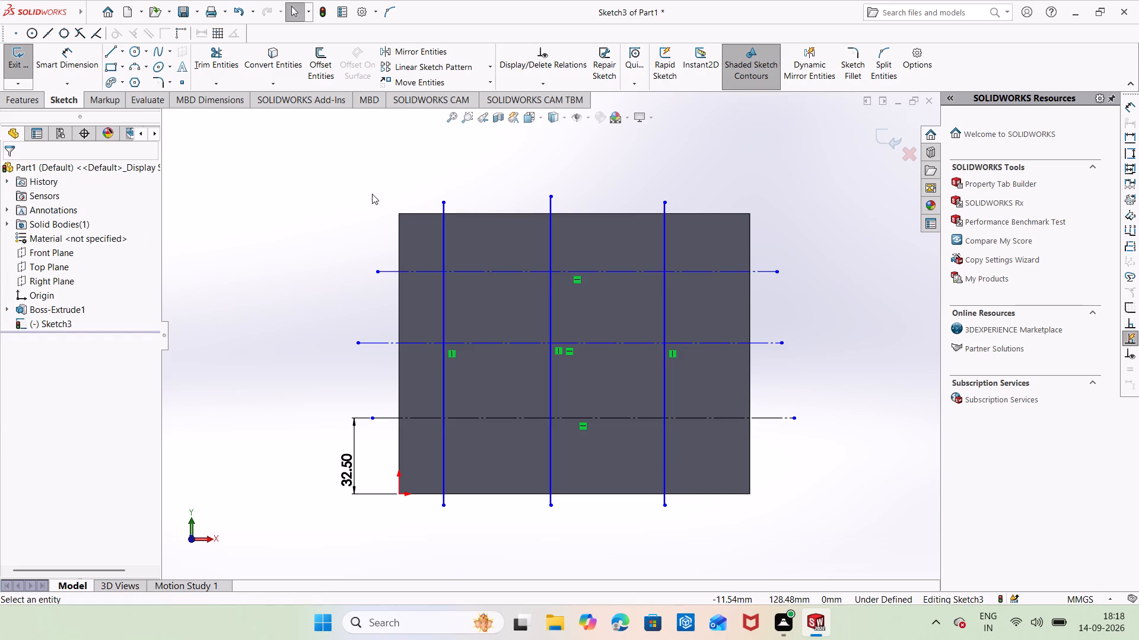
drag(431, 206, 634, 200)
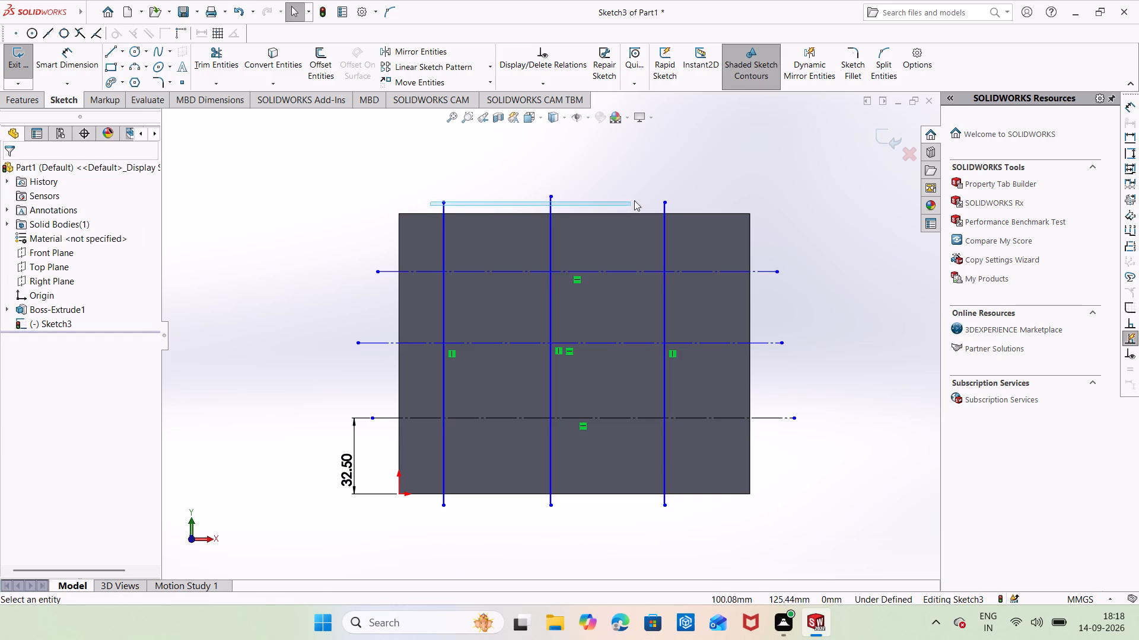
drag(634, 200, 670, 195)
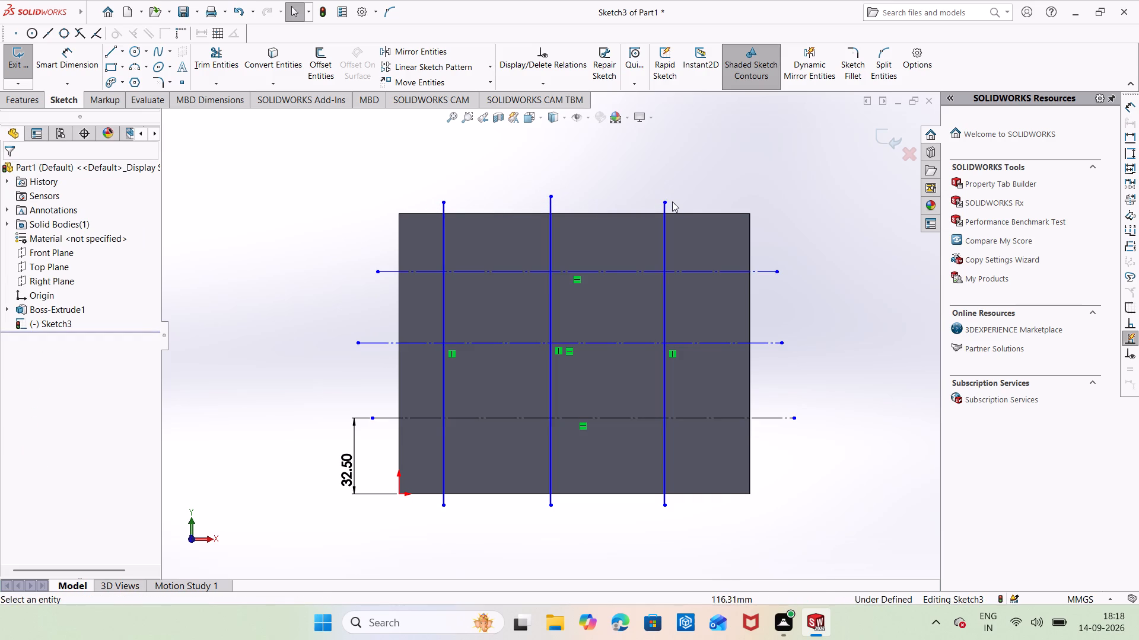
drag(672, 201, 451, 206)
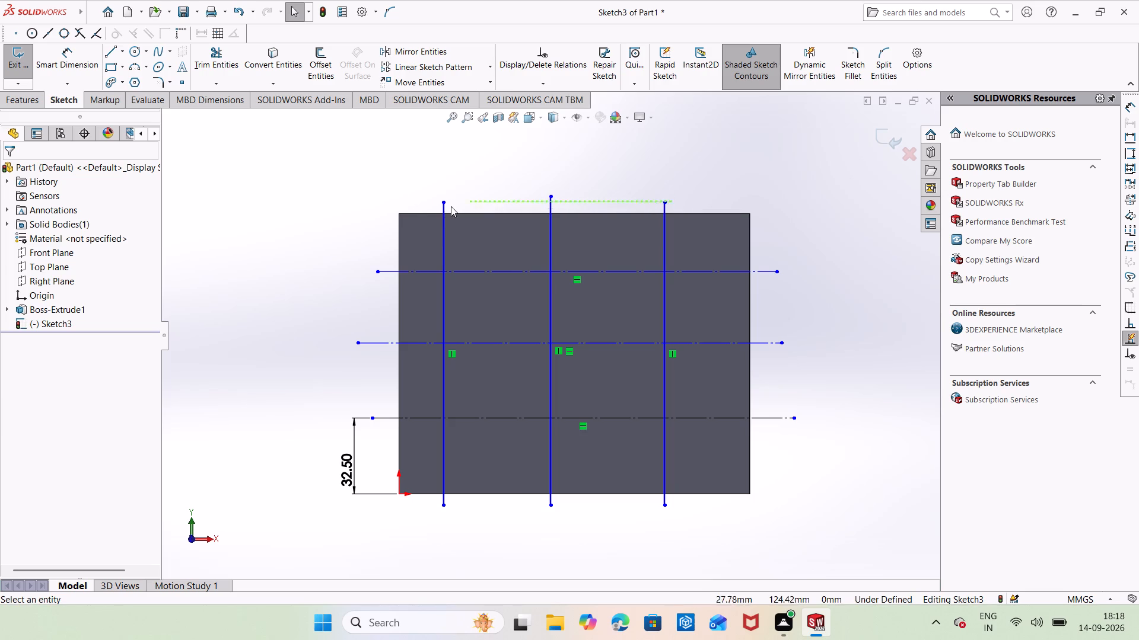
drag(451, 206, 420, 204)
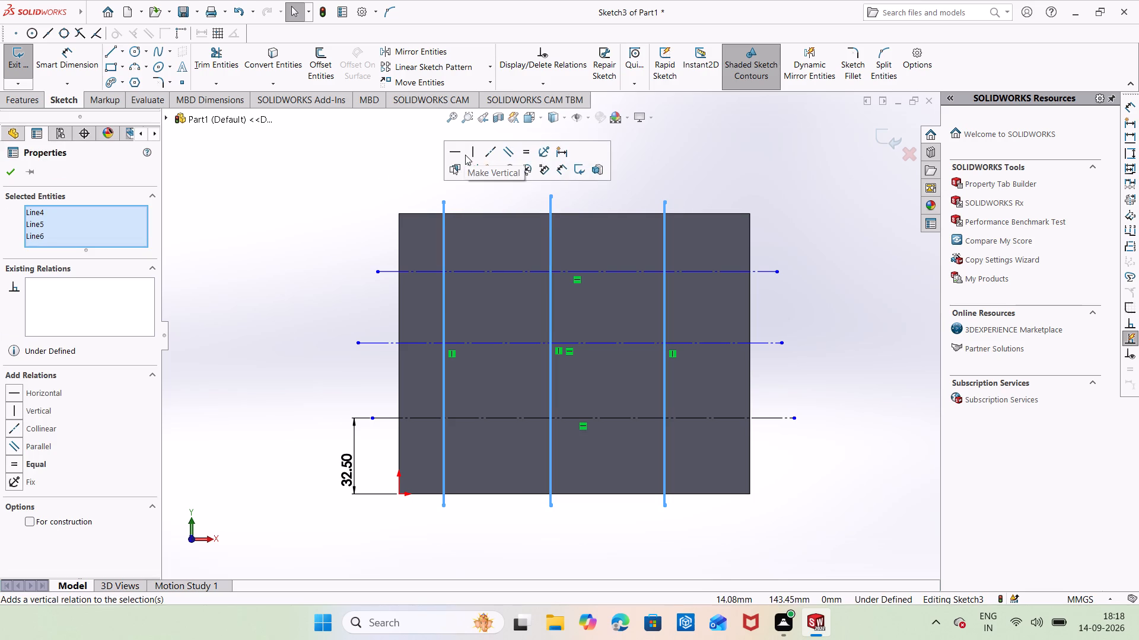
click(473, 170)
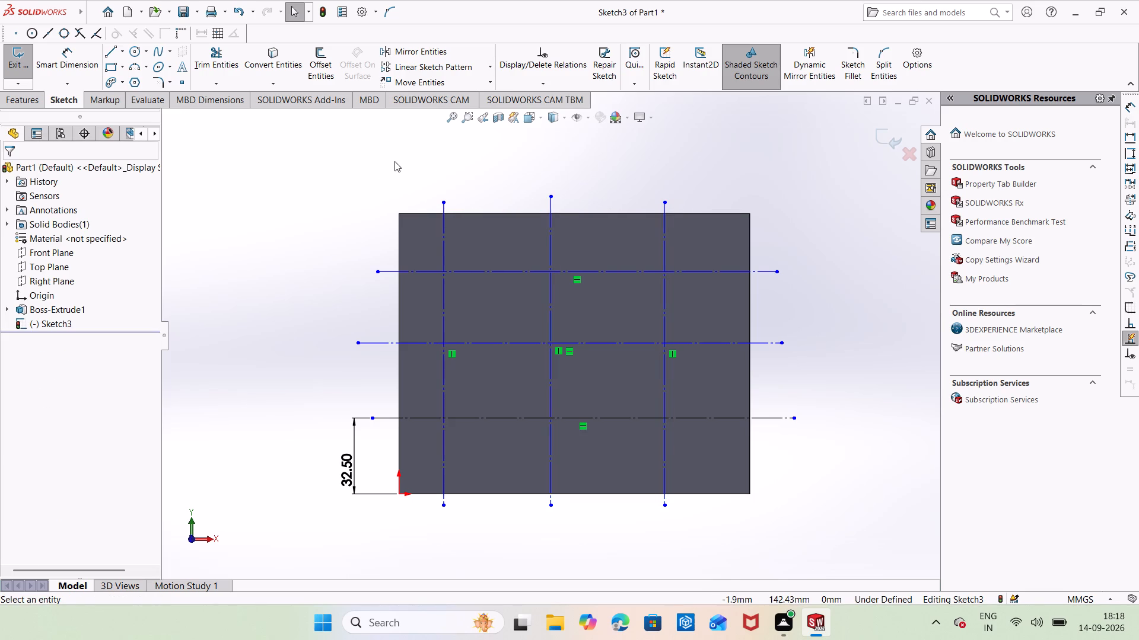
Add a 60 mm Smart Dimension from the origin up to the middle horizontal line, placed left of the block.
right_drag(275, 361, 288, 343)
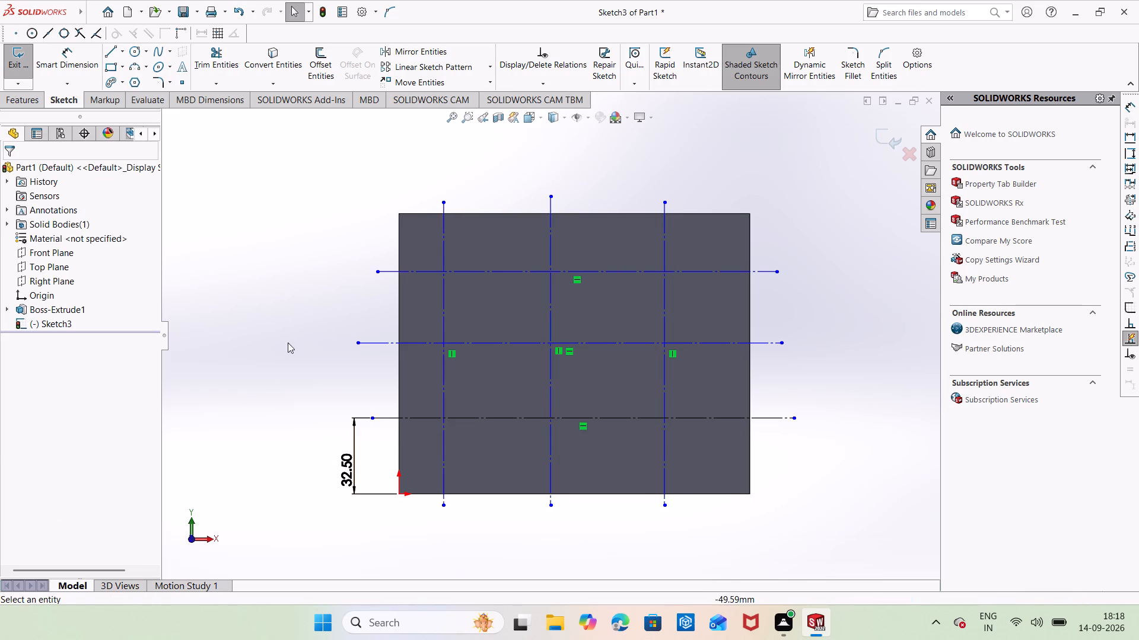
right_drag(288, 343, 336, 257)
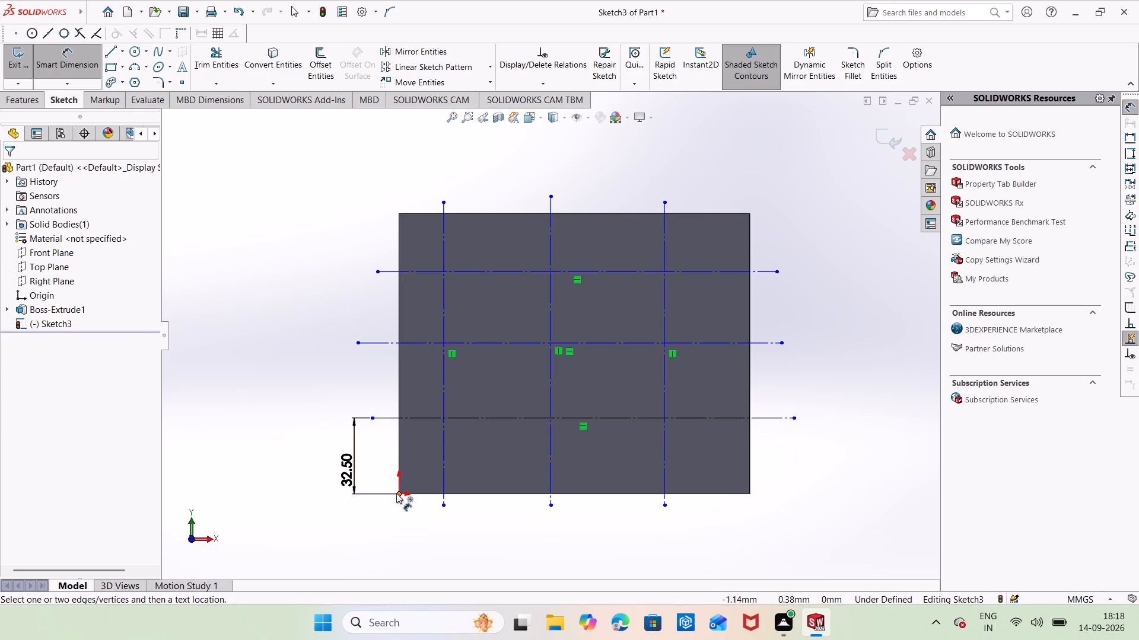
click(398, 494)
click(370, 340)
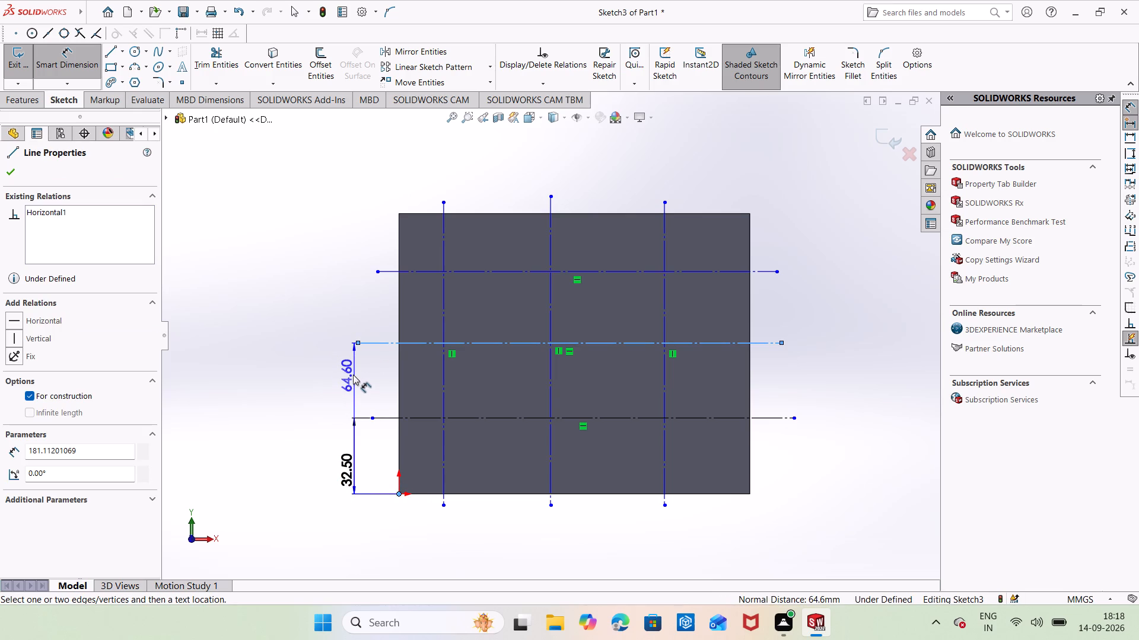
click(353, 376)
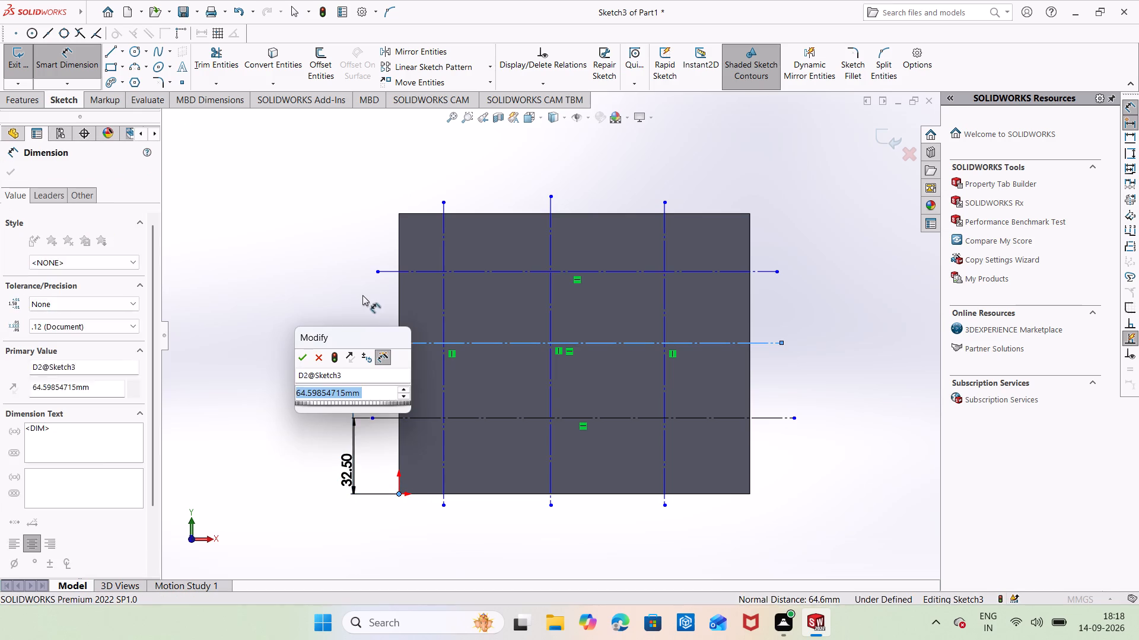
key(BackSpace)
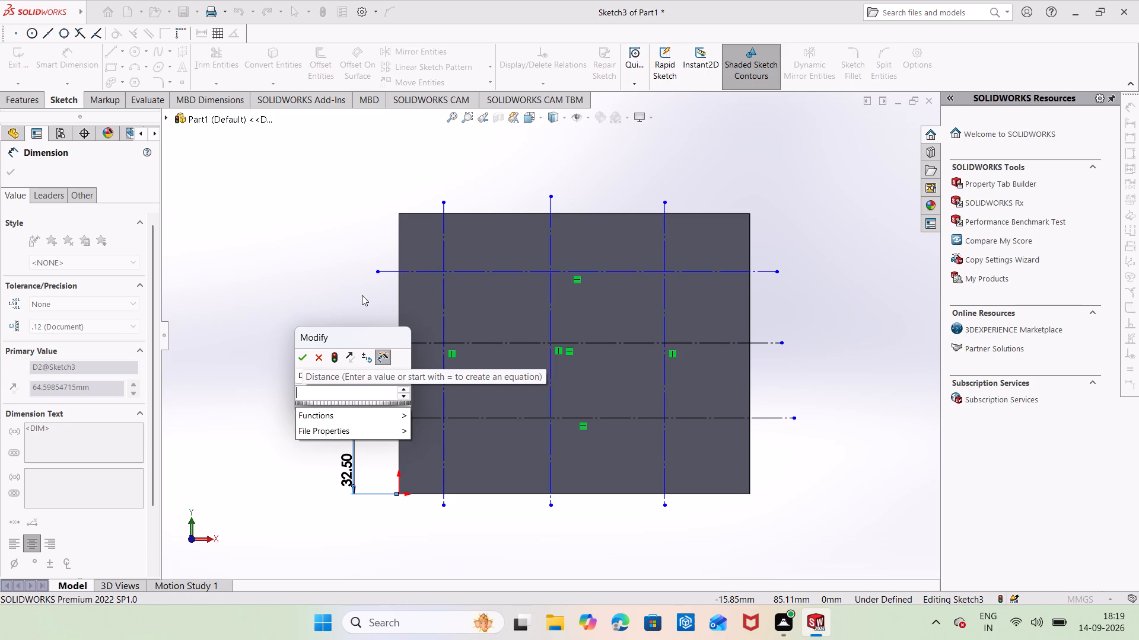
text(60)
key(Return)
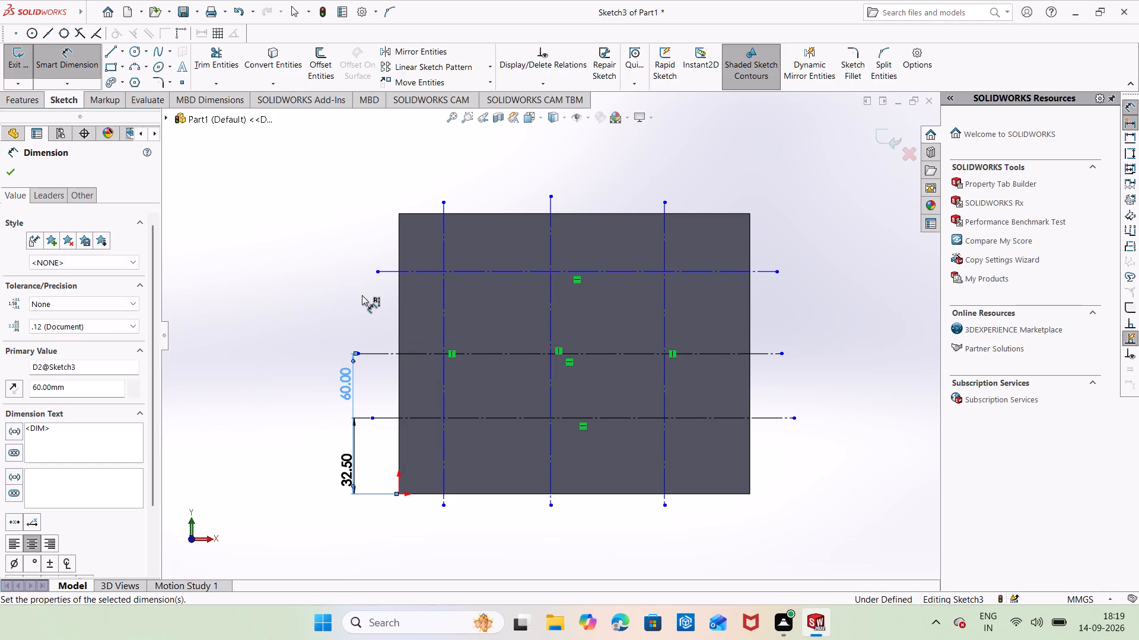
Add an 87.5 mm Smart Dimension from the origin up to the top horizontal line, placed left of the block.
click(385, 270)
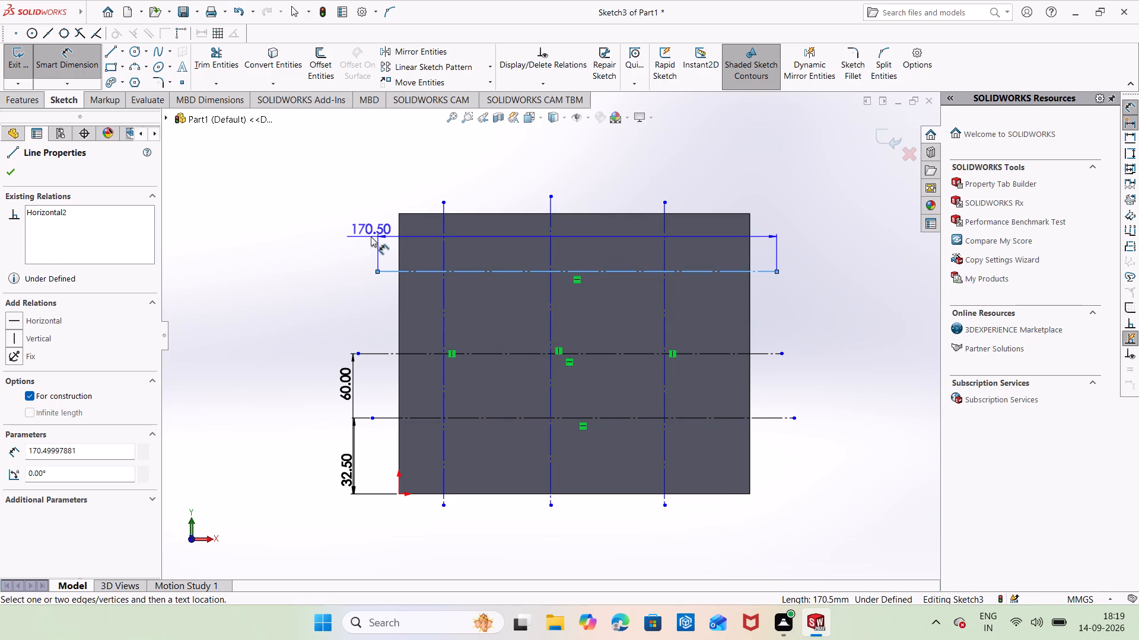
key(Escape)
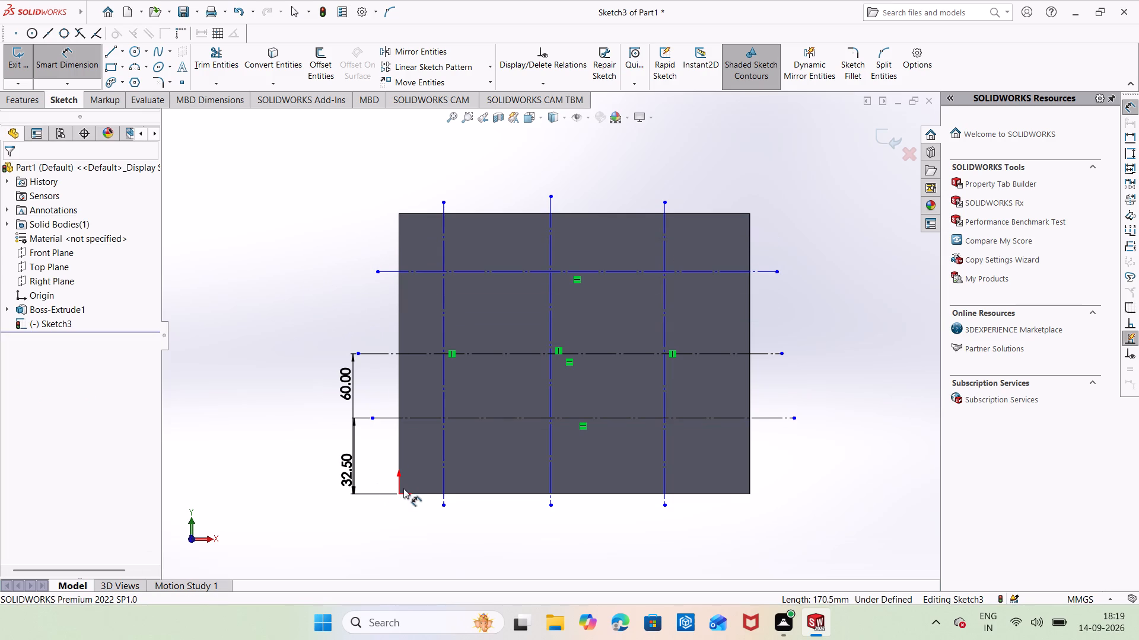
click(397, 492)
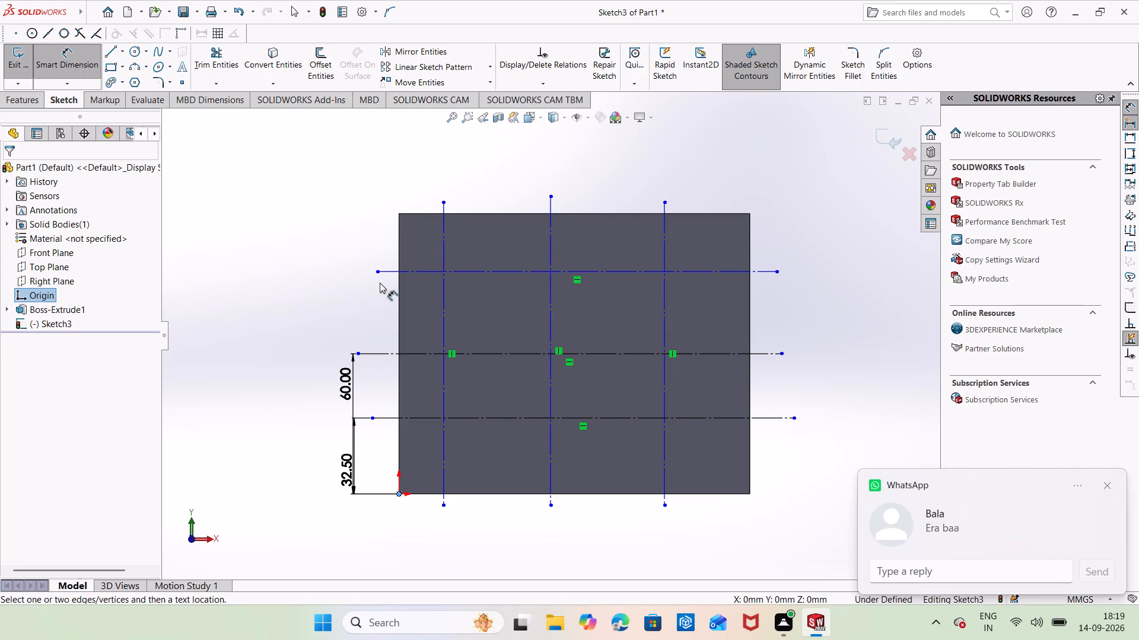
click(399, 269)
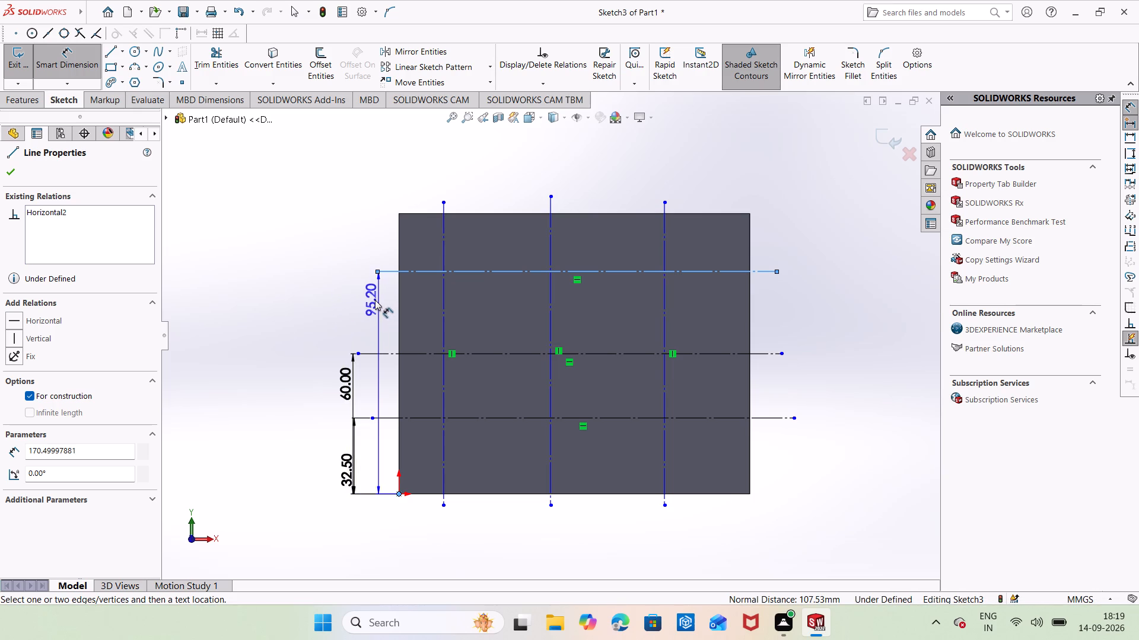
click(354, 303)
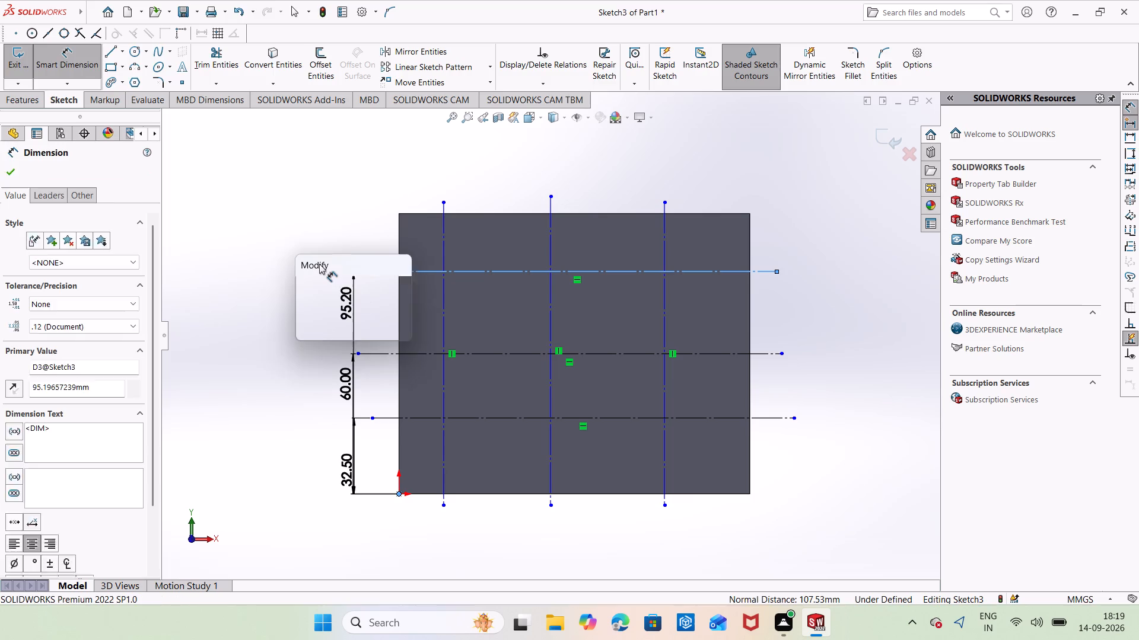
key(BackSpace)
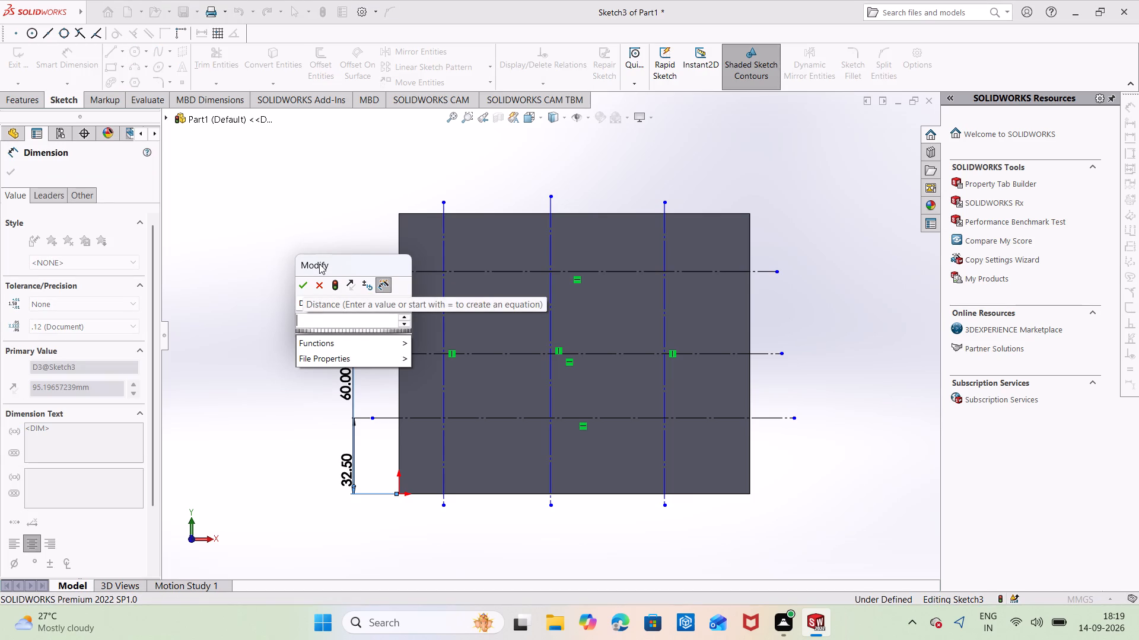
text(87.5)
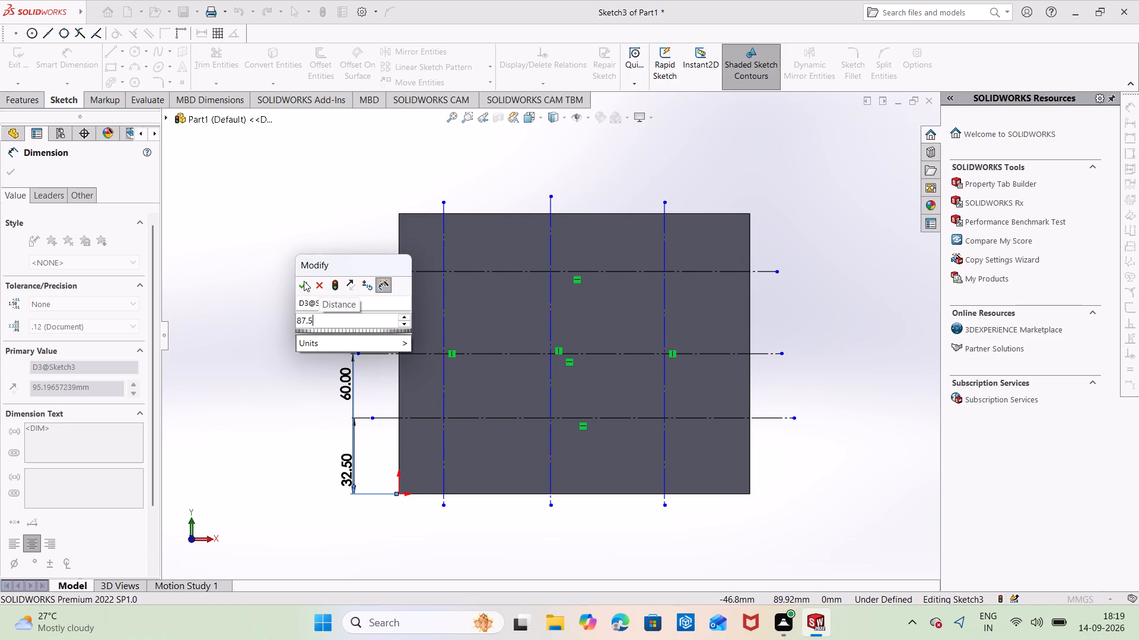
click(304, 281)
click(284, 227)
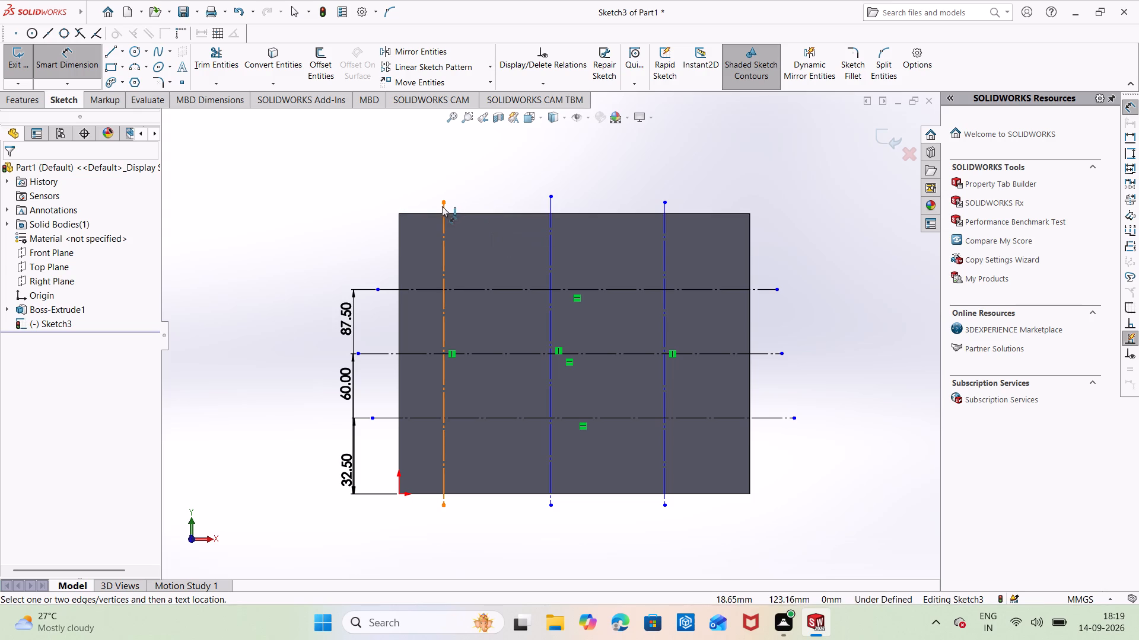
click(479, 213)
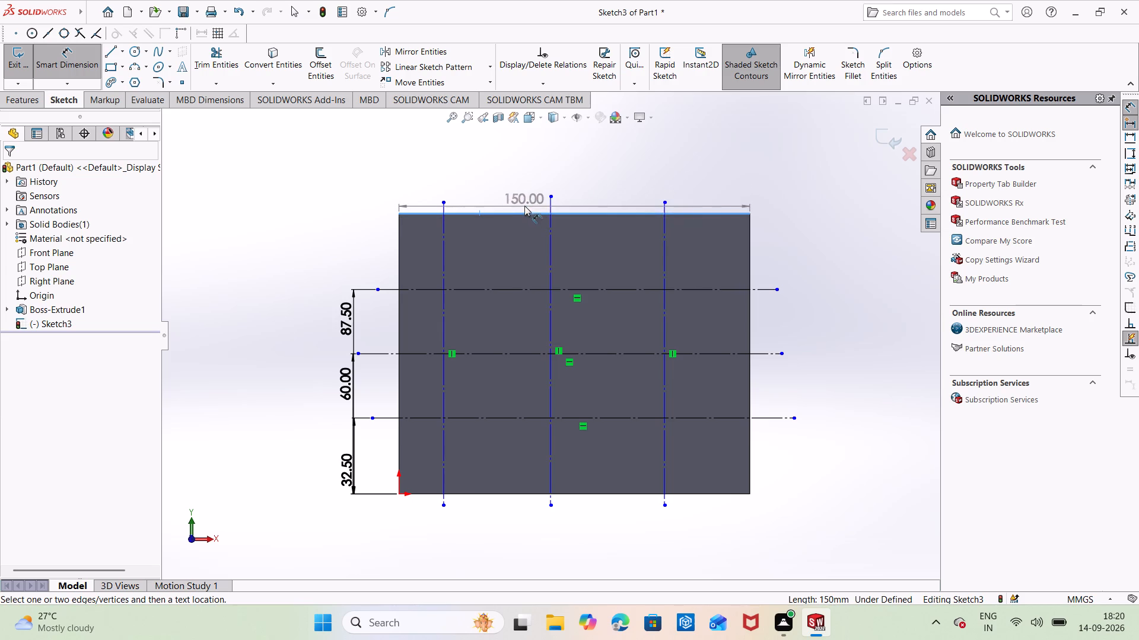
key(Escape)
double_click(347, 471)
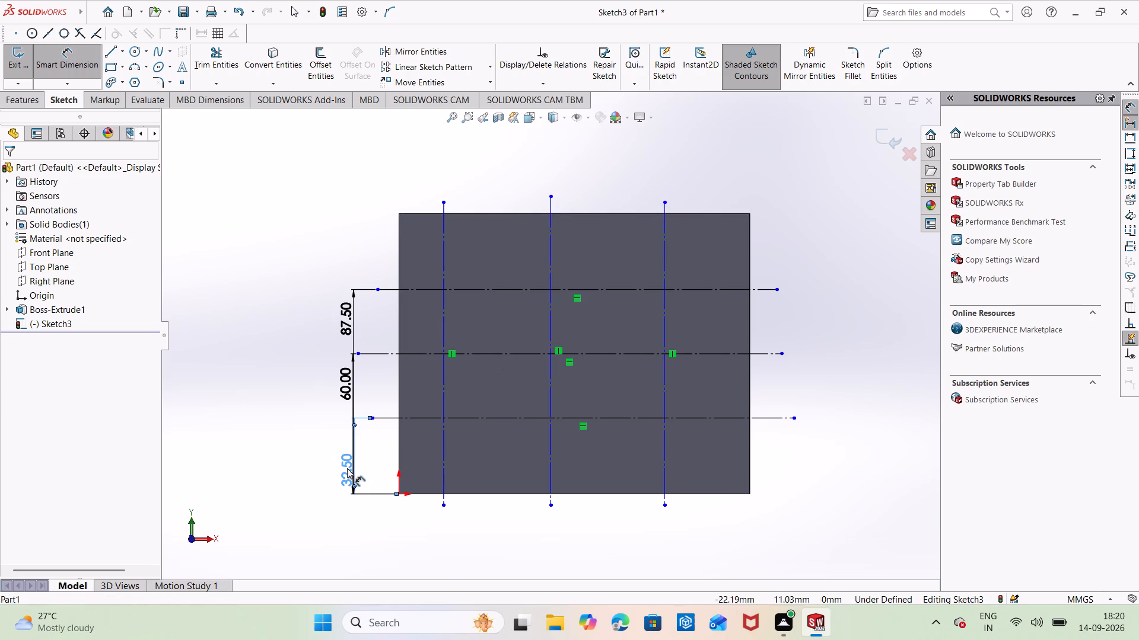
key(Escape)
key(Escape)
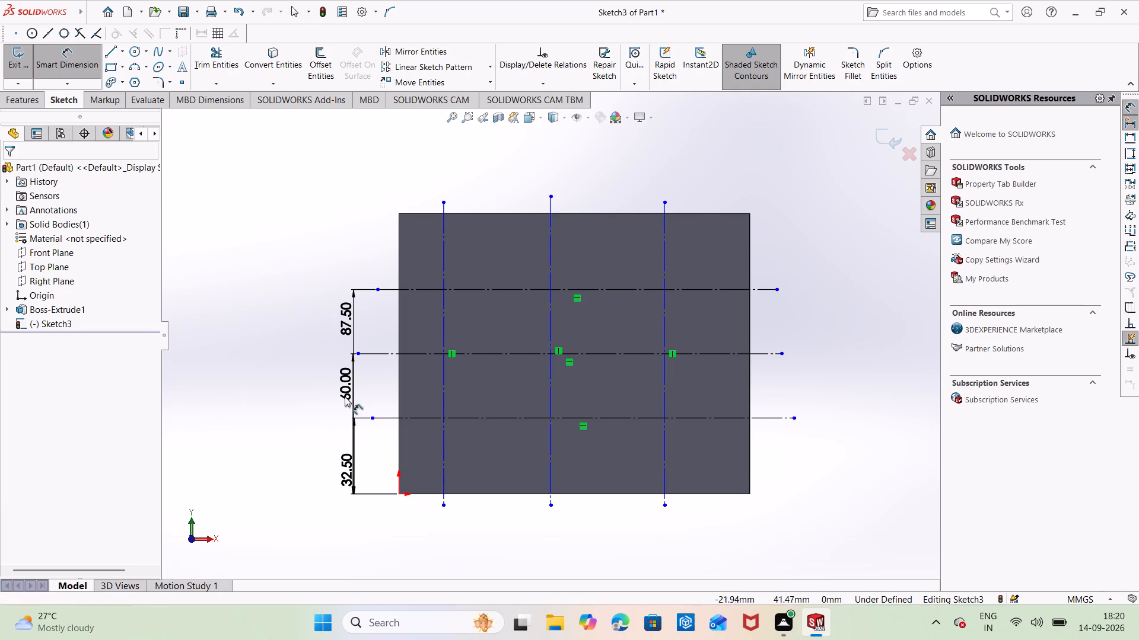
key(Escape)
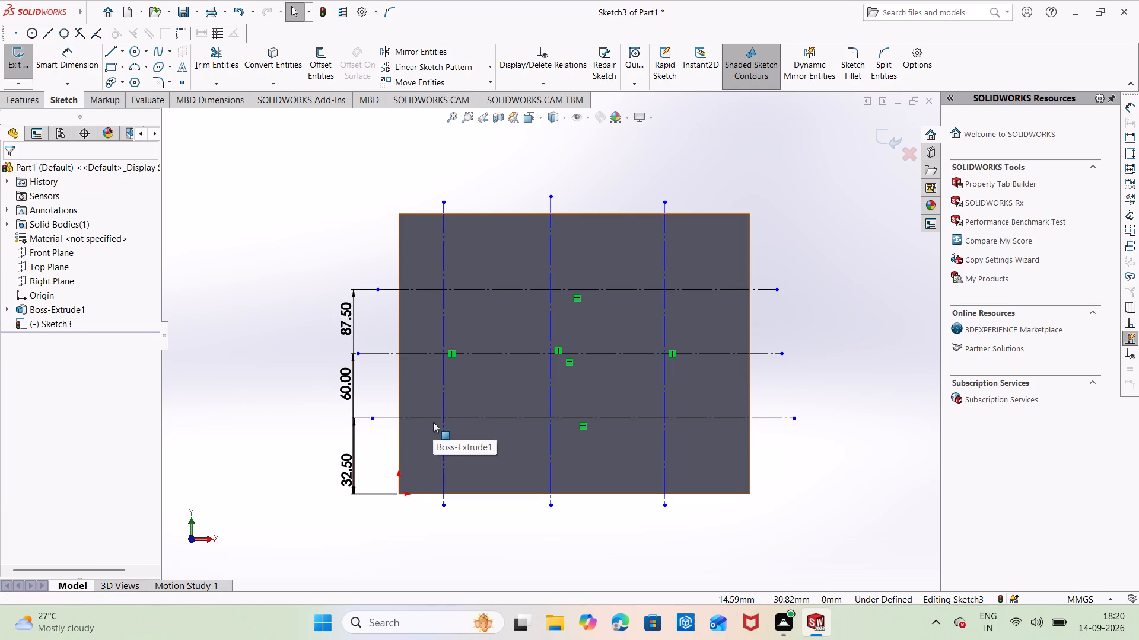
Undo the dimensions, the construction conversion and all grid lines, back to the bare block without its front-face sketch.
key(ctrl+z)
key(ctrl+z)
key(ctrl+z)
key(ctrl+z)
key(ctrl+z)
key(ctrl+z)
key(ctrl+z)
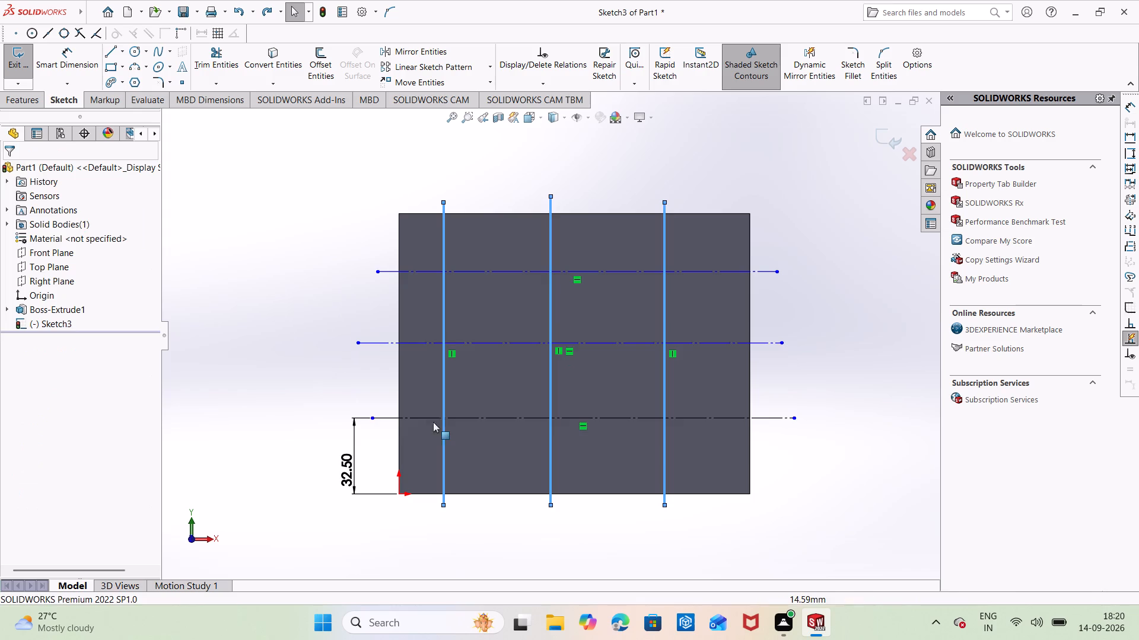
key(ctrl+z)
key(ctrl+z)
key(ctrl+z)
key(ctrl+z)
key(ctrl+z)
key(ctrl+z)
key(ctrl+z)
key(ctrl+z)
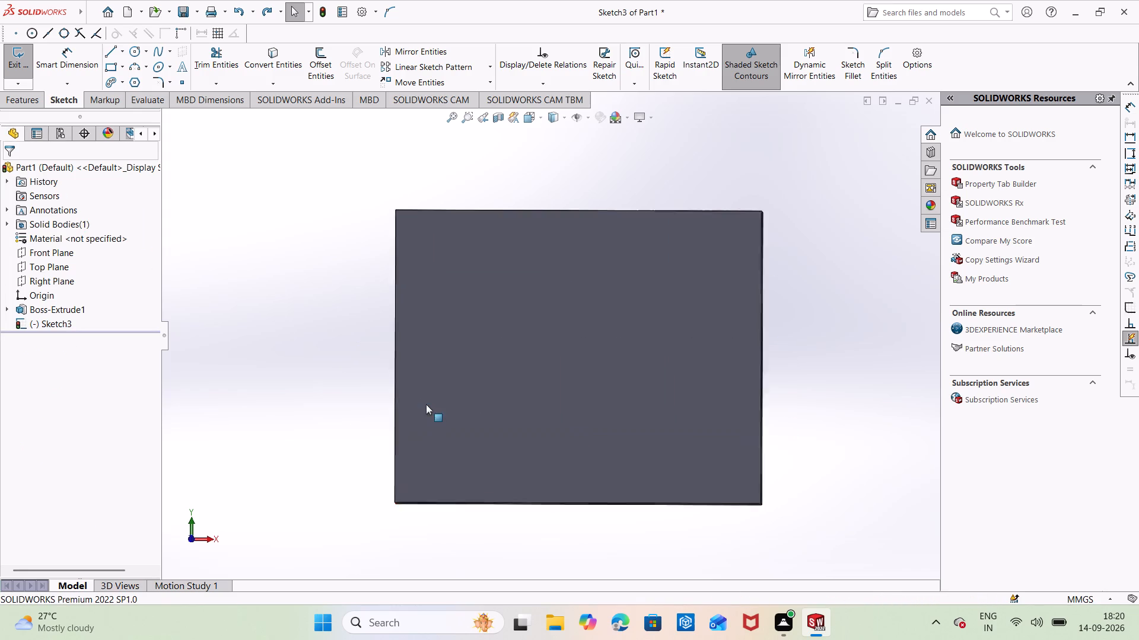
Start a new sketch on the block's large front face.
middle_drag(492, 325, 489, 321)
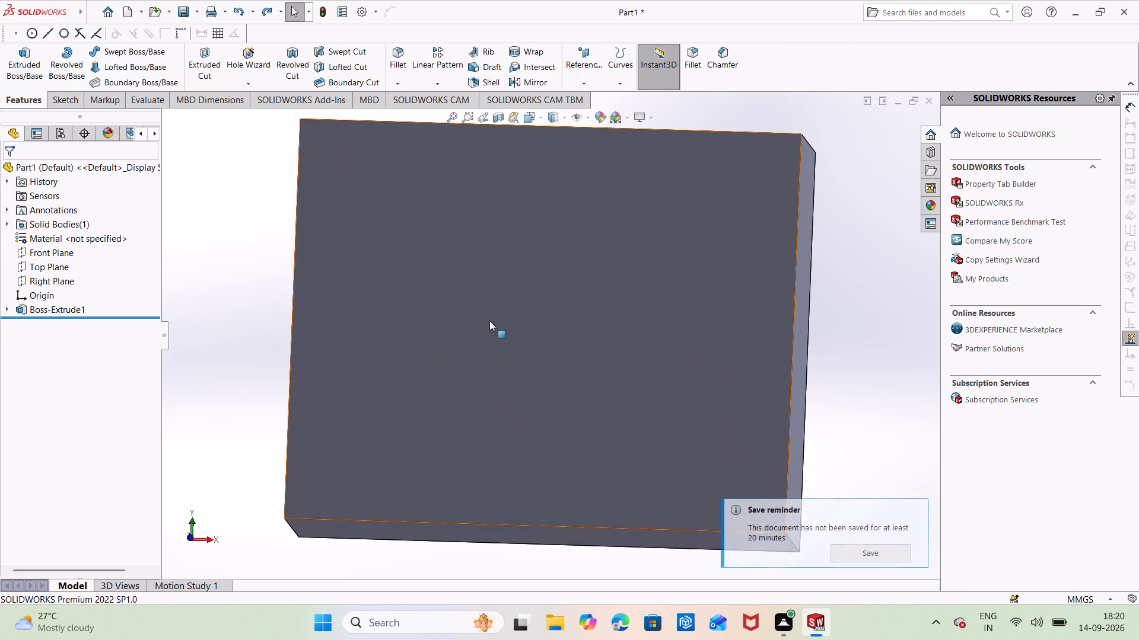
middle_drag(489, 321, 464, 250)
middle_drag(484, 281, 511, 335)
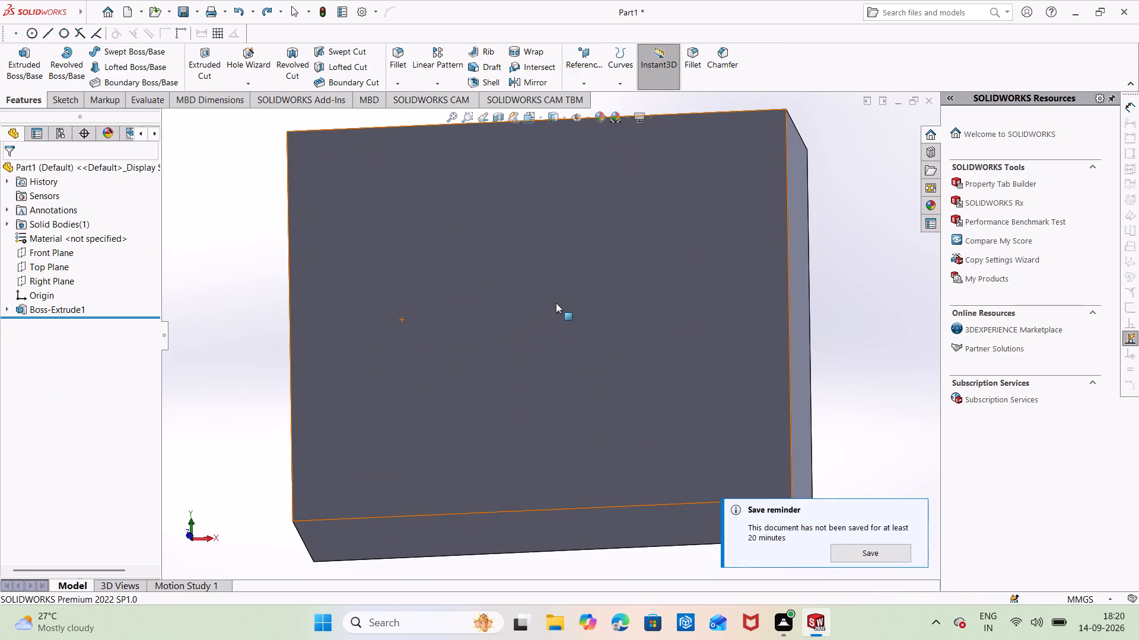
middle_drag(559, 303, 488, 393)
scroll(544, 308, up, 1)
middle_drag(545, 306, 559, 297)
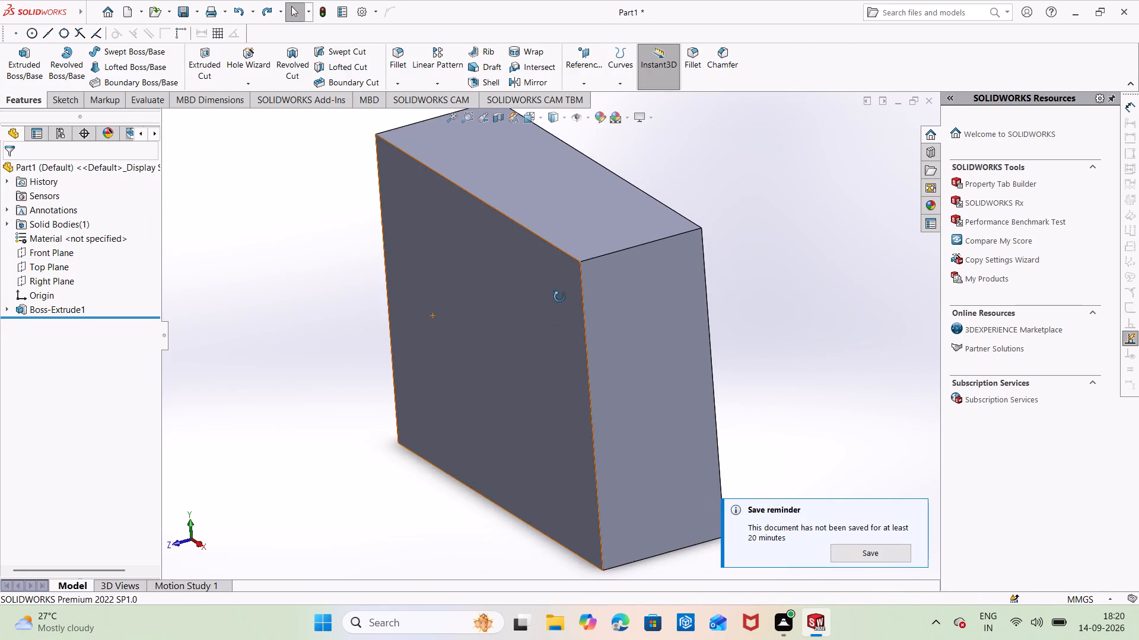
middle_drag(559, 297, 612, 279)
right_click(587, 283)
click(613, 267)
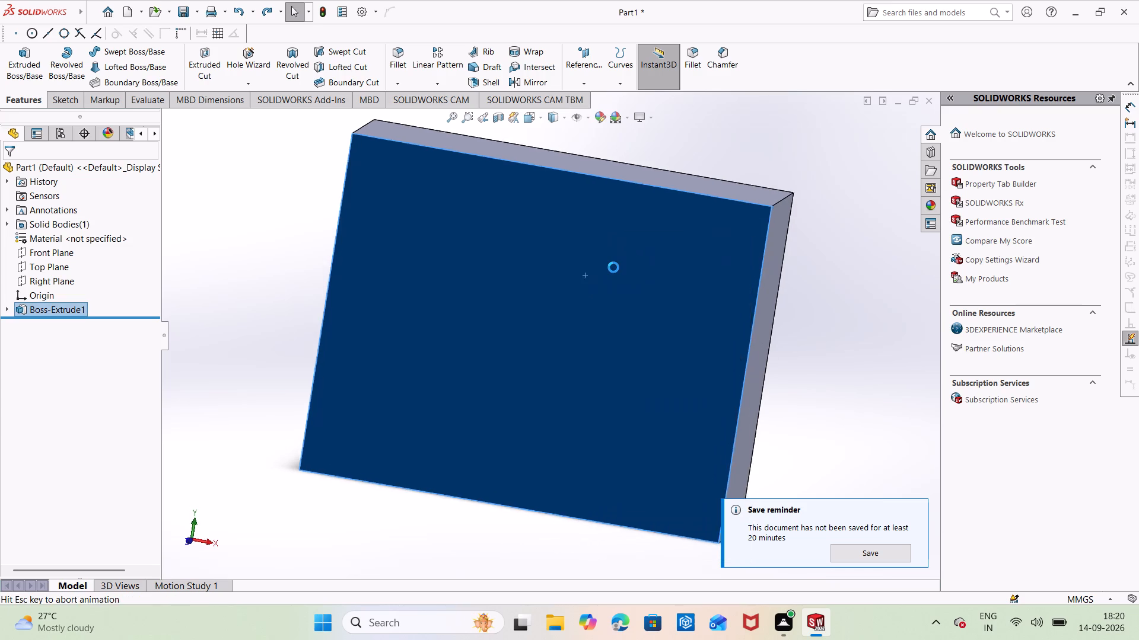
key(Escape)
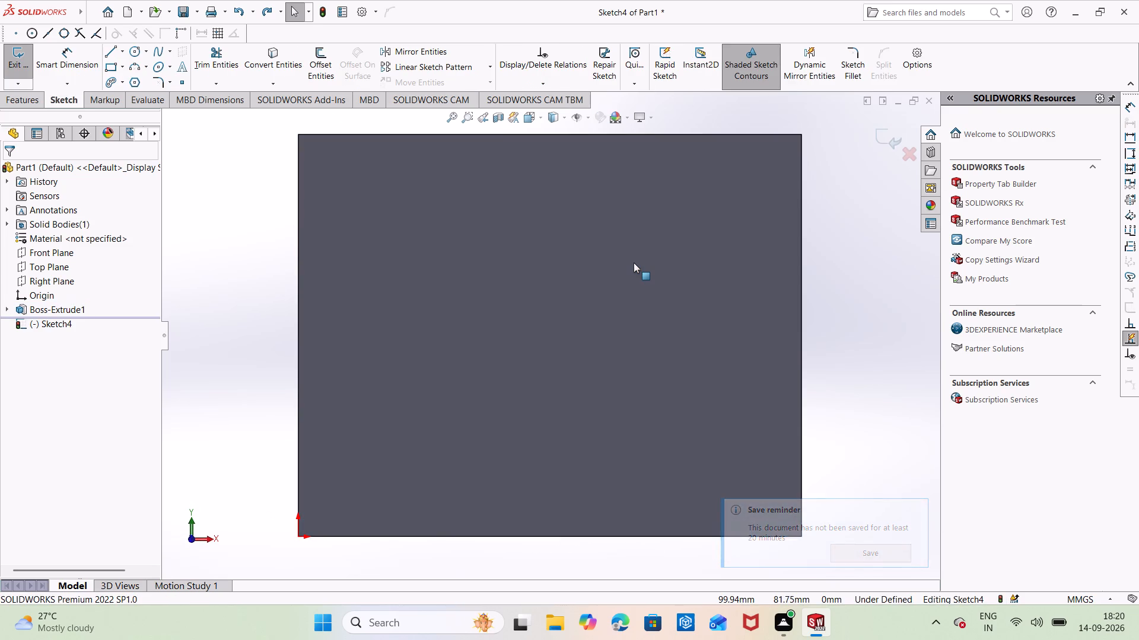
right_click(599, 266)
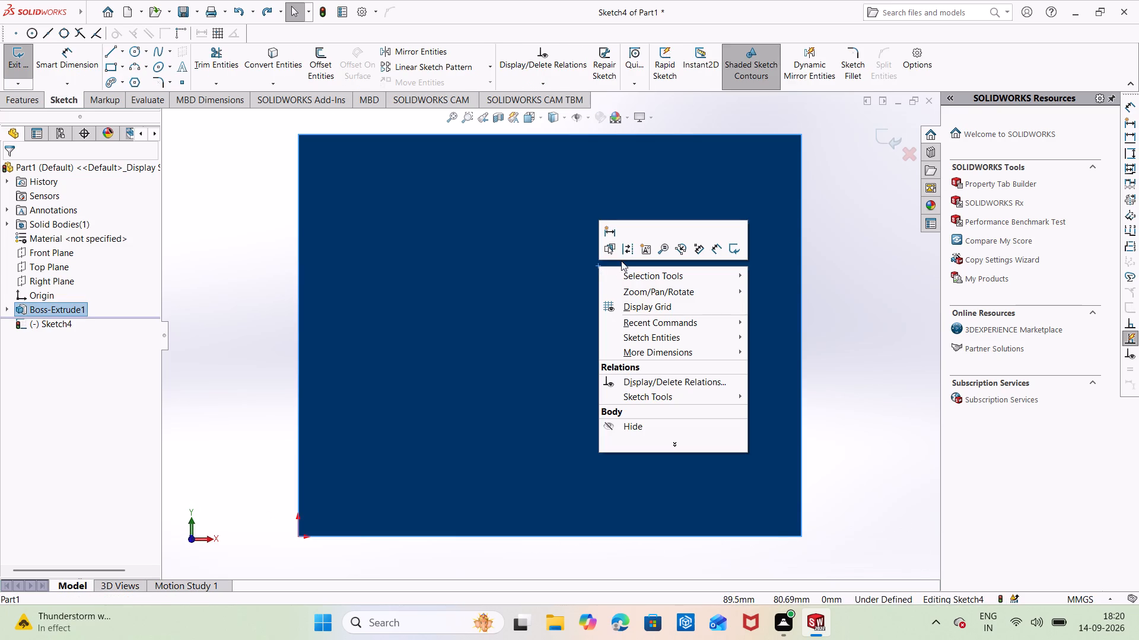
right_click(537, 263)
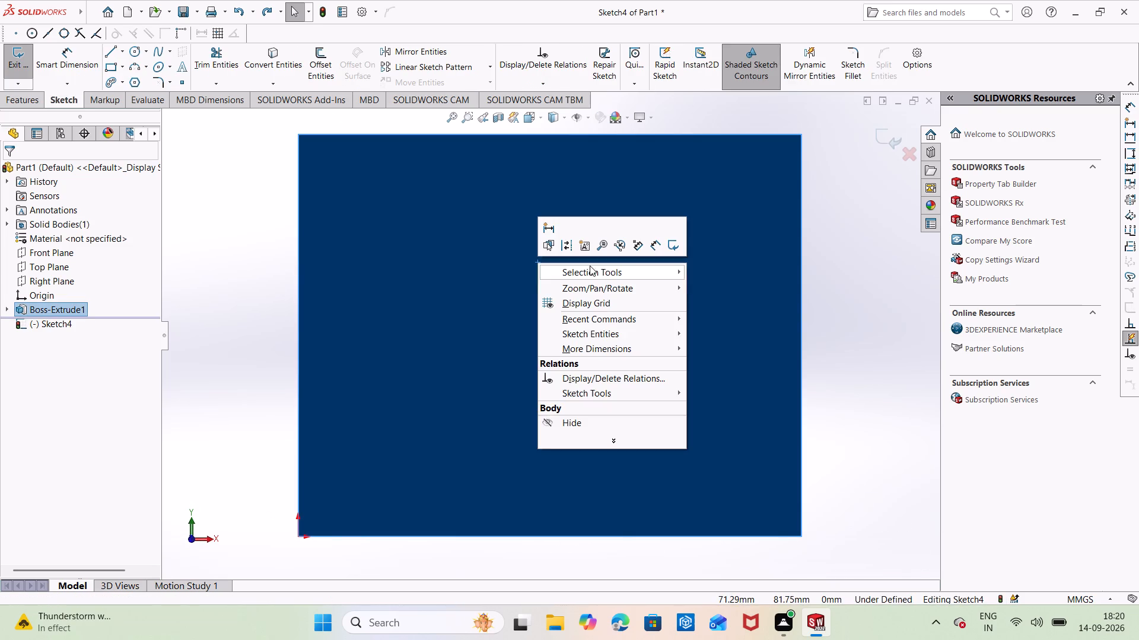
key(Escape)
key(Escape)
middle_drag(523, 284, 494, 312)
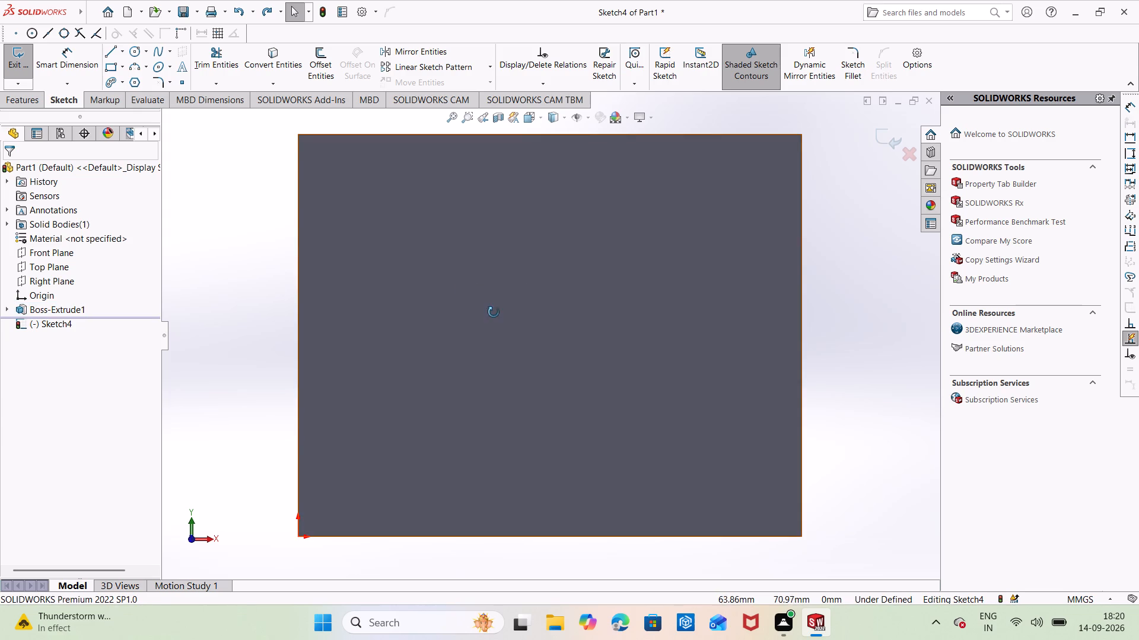
Exit the empty sketch on the block's large front face.
middle_drag(494, 312, 462, 337)
middle_drag(524, 298, 459, 402)
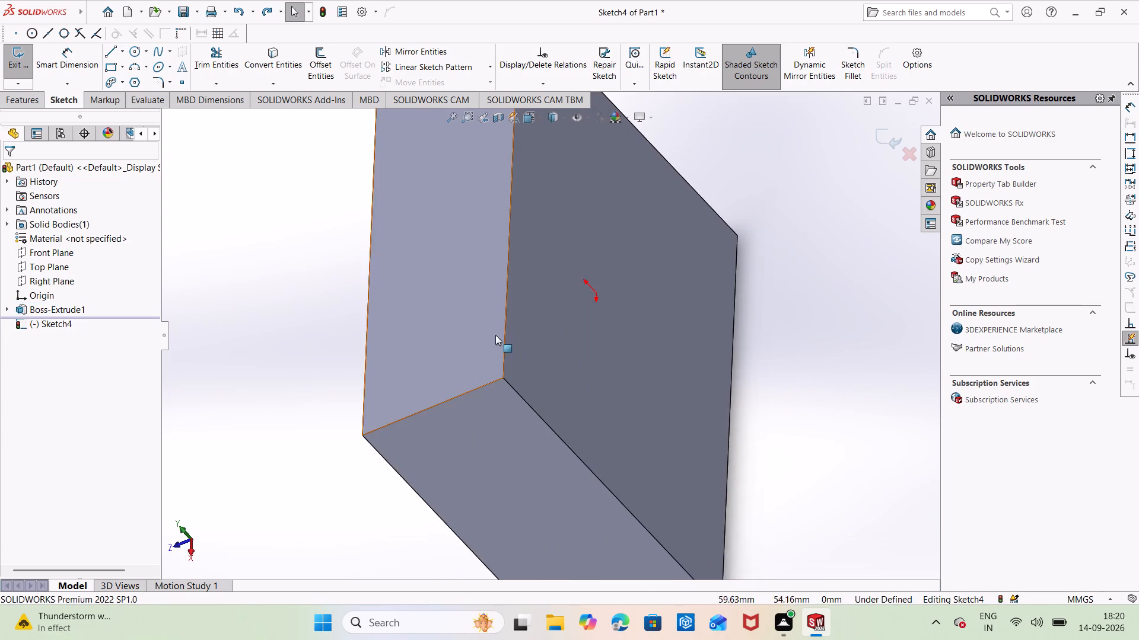
middle_drag(495, 334, 448, 373)
right_click(611, 271)
key(Escape)
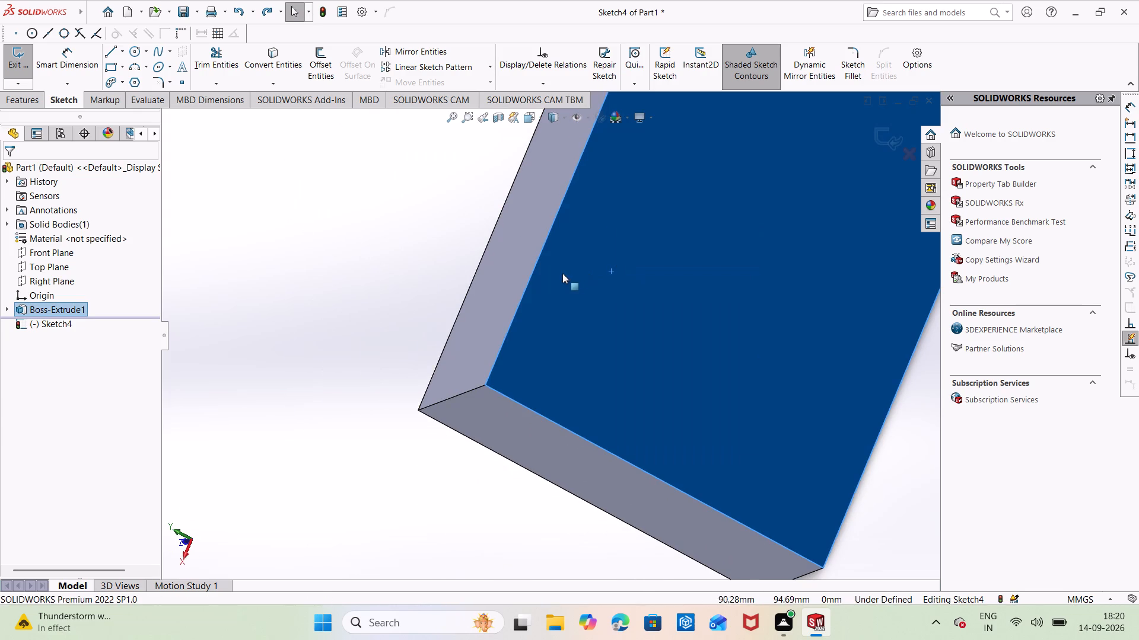
click(879, 130)
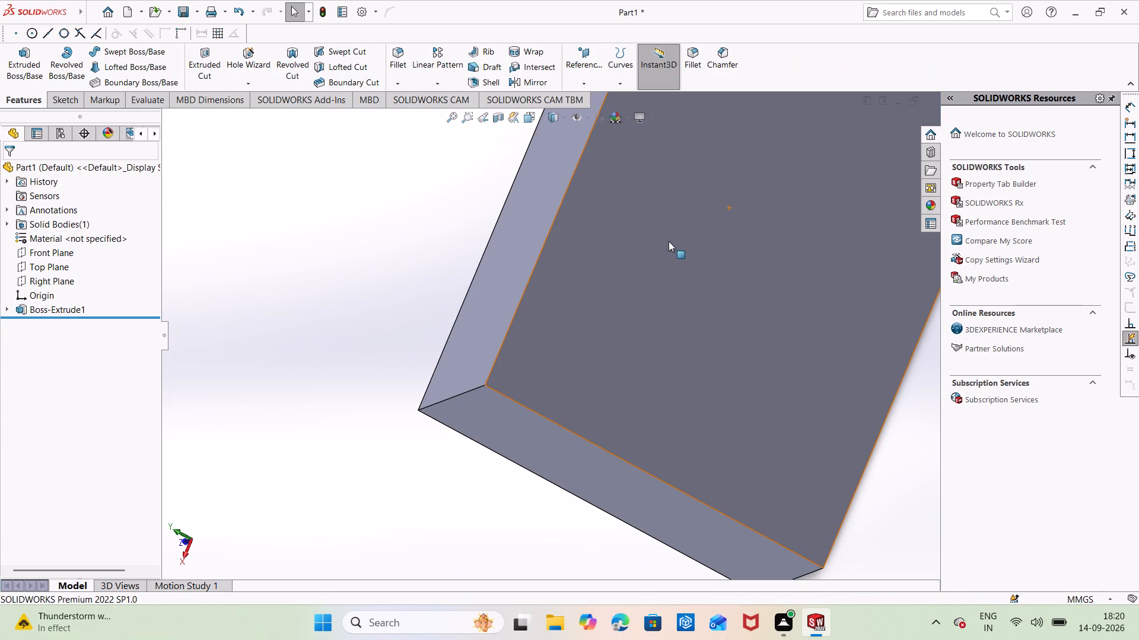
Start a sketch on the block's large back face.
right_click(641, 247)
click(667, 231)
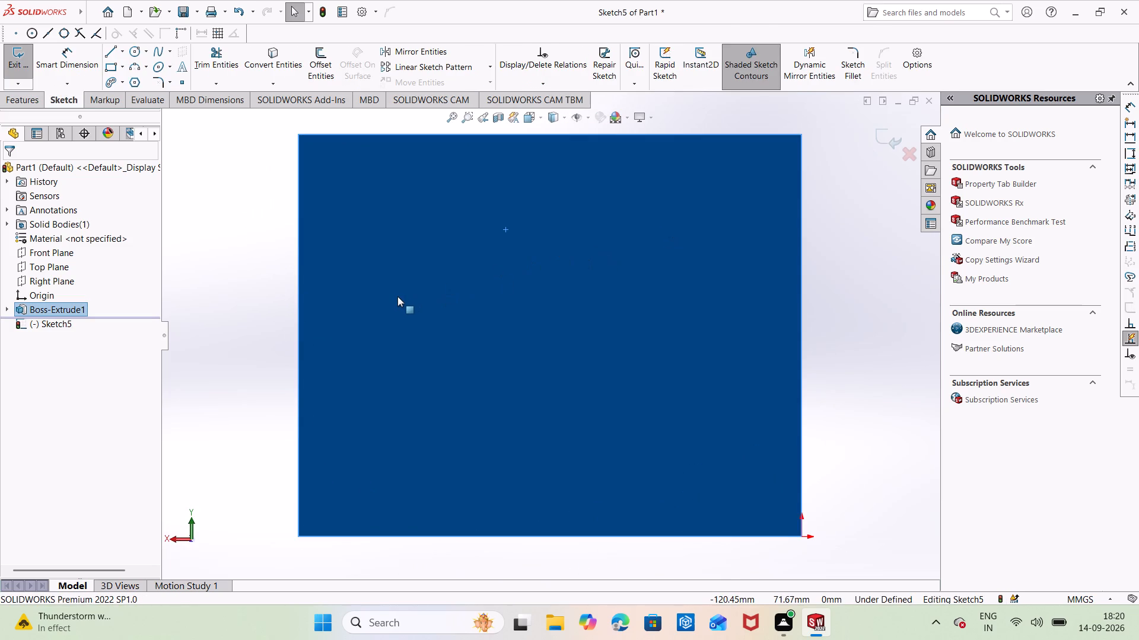
Inspect the block from the standard views and other angles to work out the orientation of its faces.
key(ctrl+1)
key(ctrl+1)
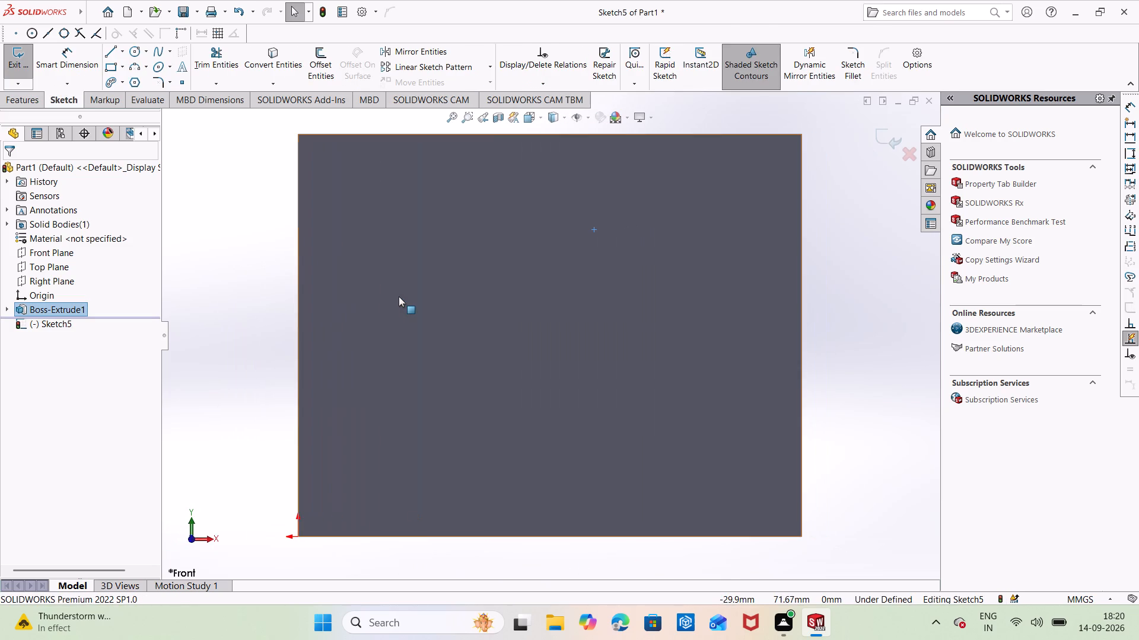
key(ctrl+2)
key(ctrl+3)
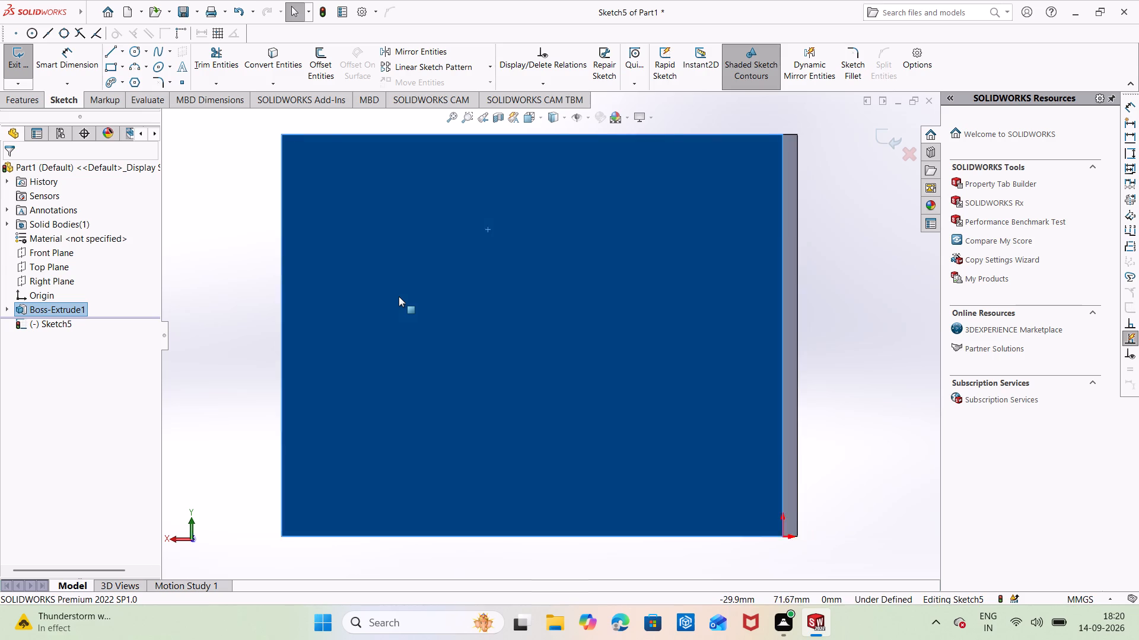
key(ctrl+4)
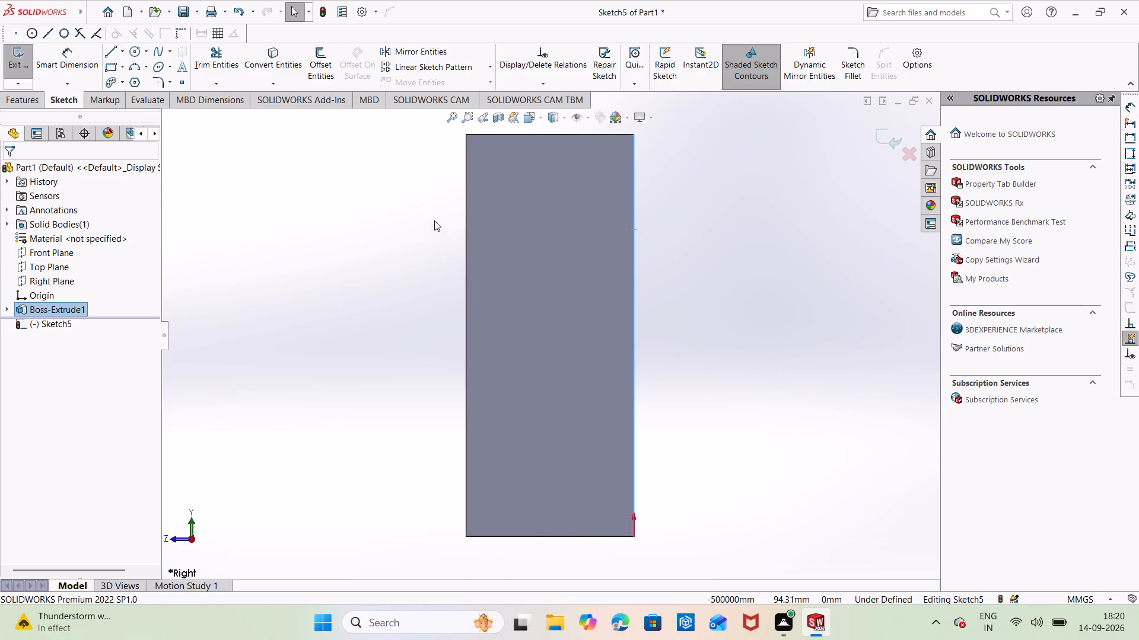
key(ctrl+5)
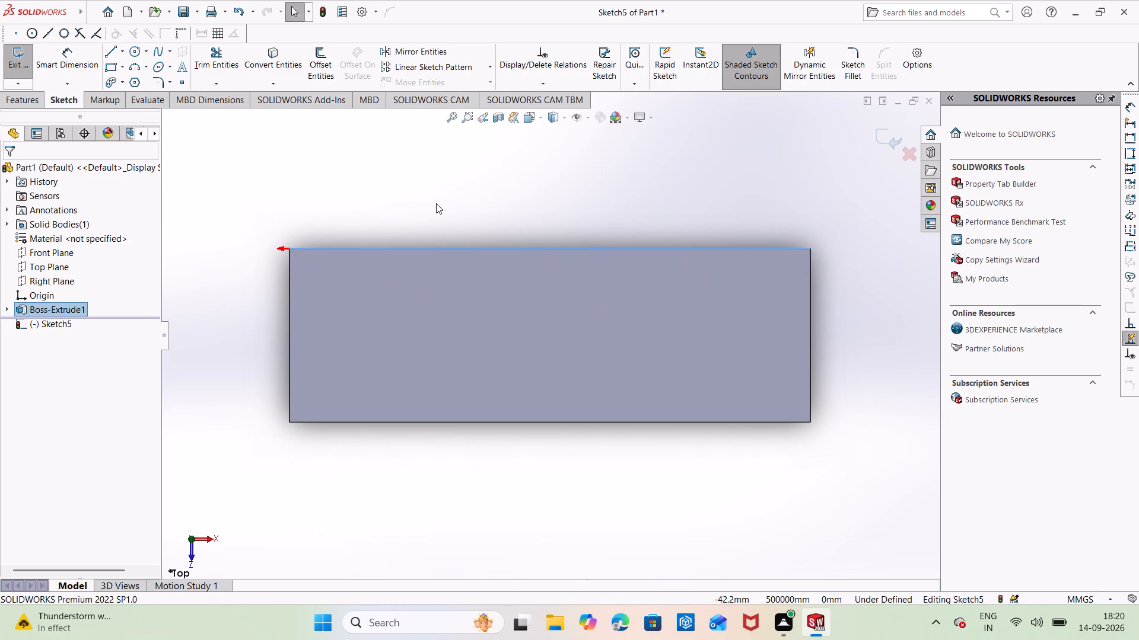
key(ctrl+6)
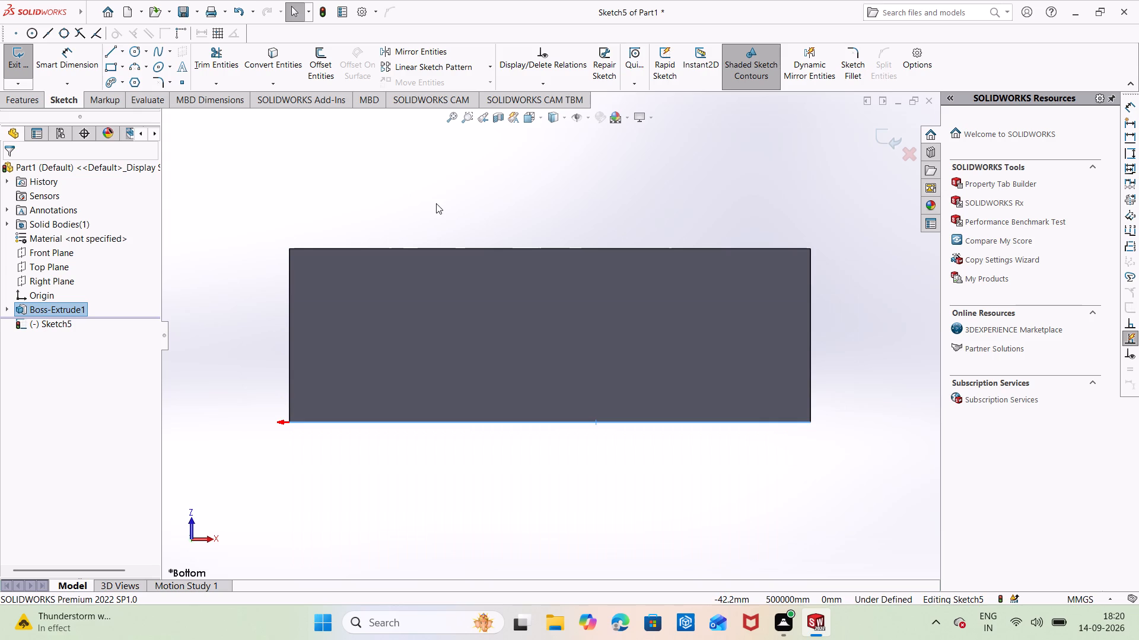
middle_drag(504, 263, 621, 184)
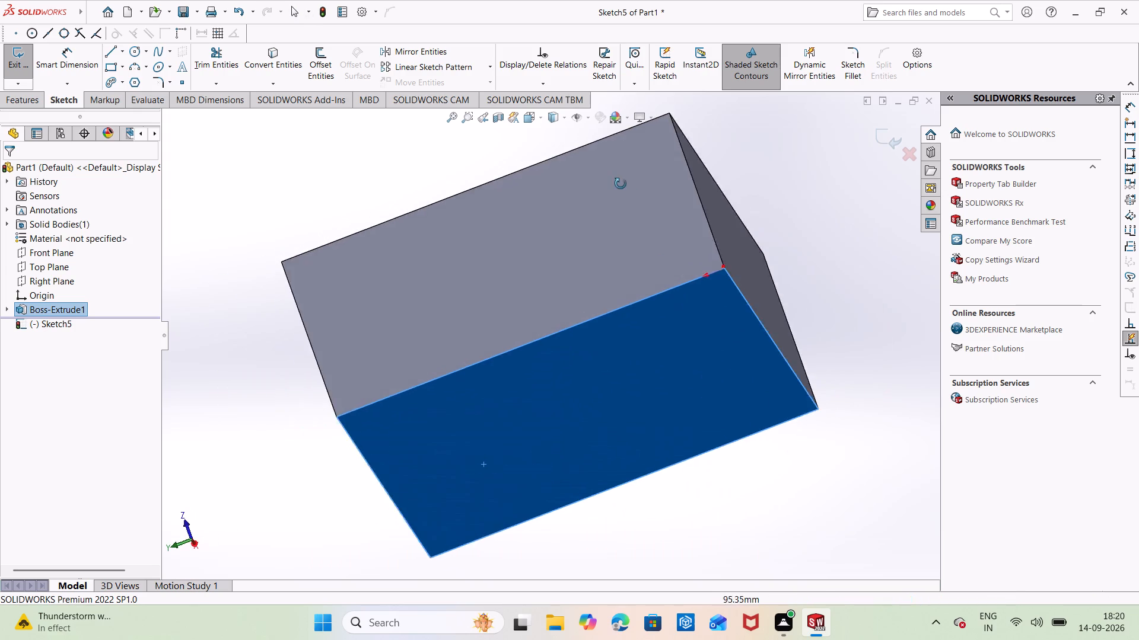
middle_drag(621, 184, 622, 184)
scroll(619, 337, up, 1)
middle_drag(619, 337, 606, 250)
middle_drag(592, 292, 571, 243)
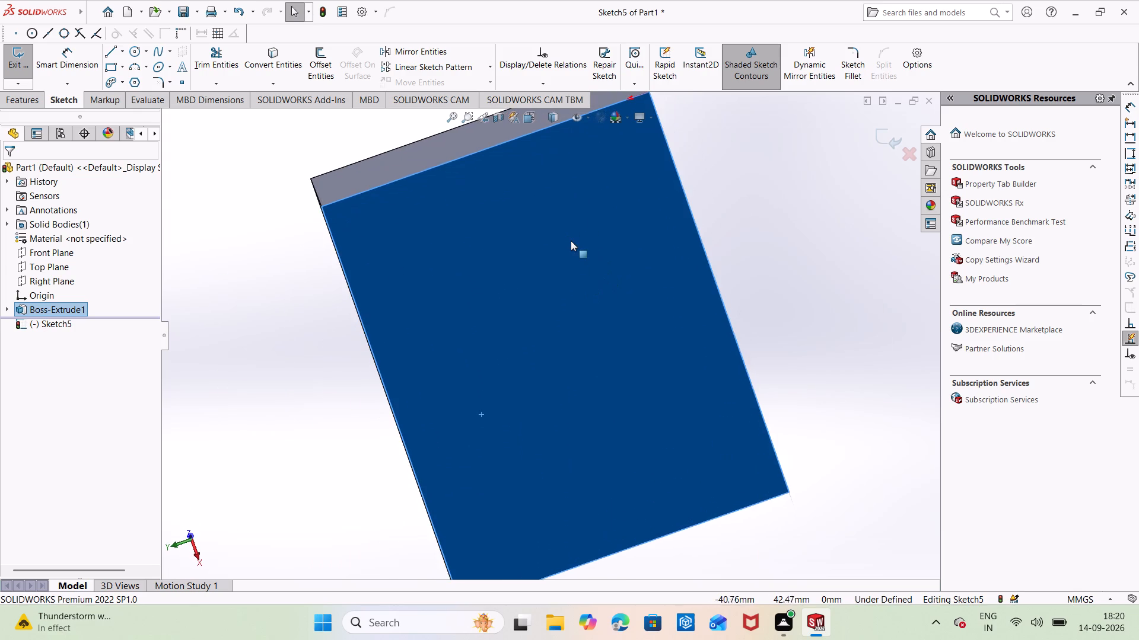
right_click(571, 241)
key(Escape)
key(Escape)
middle_drag(650, 222, 551, 444)
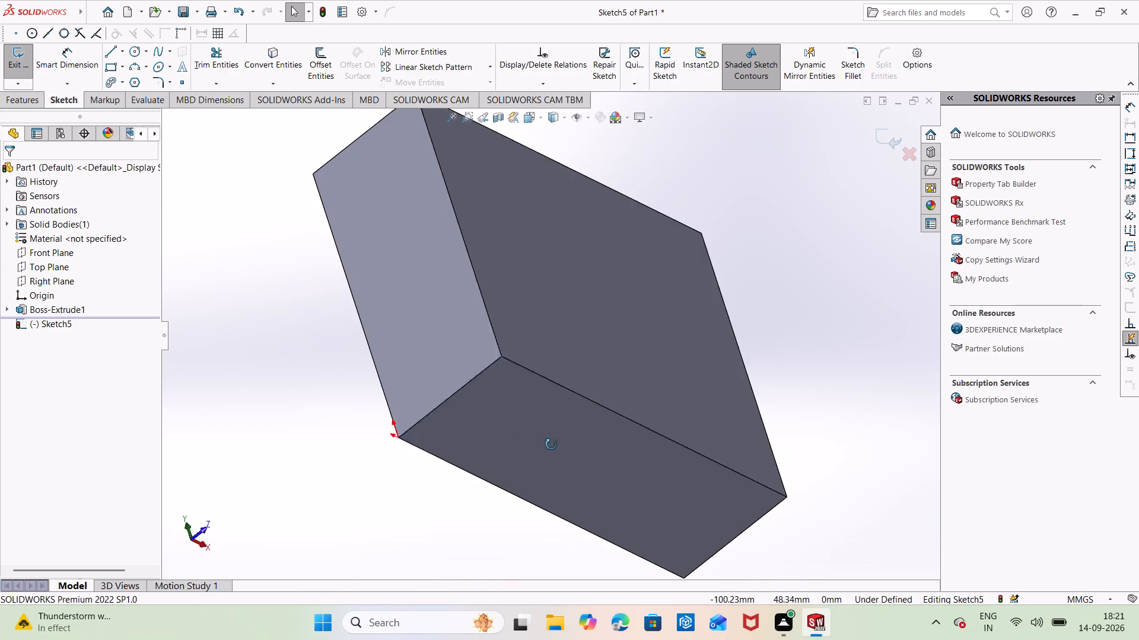
middle_drag(551, 444, 552, 443)
middle_drag(562, 318, 520, 397)
right_drag(505, 380, 504, 375)
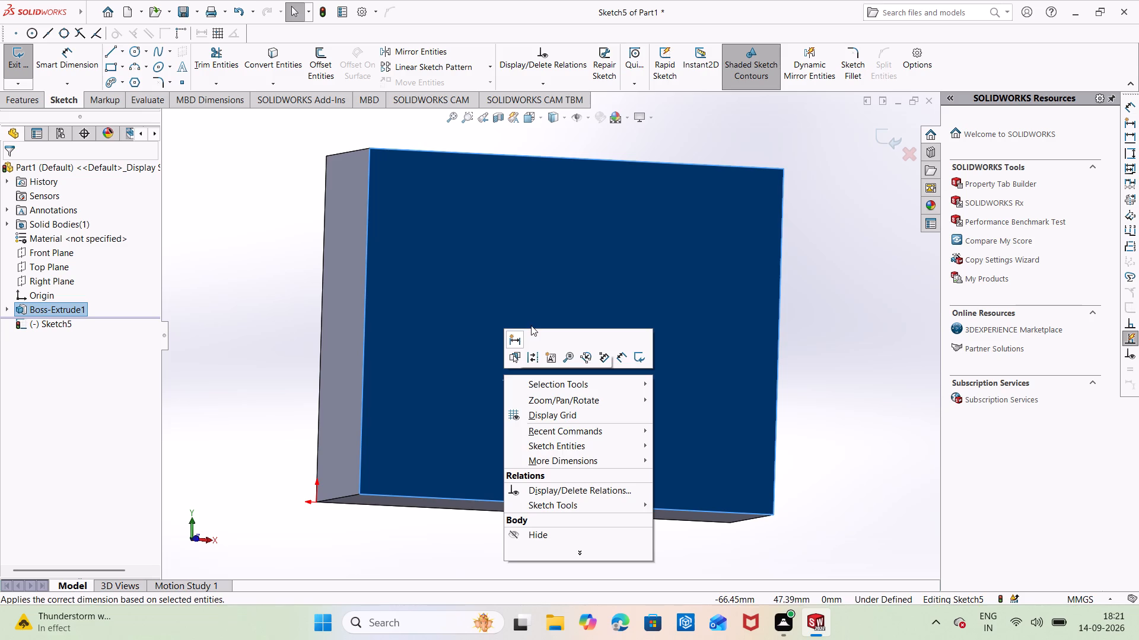
key(Escape)
middle_drag(580, 289, 489, 276)
middle_drag(545, 279, 497, 320)
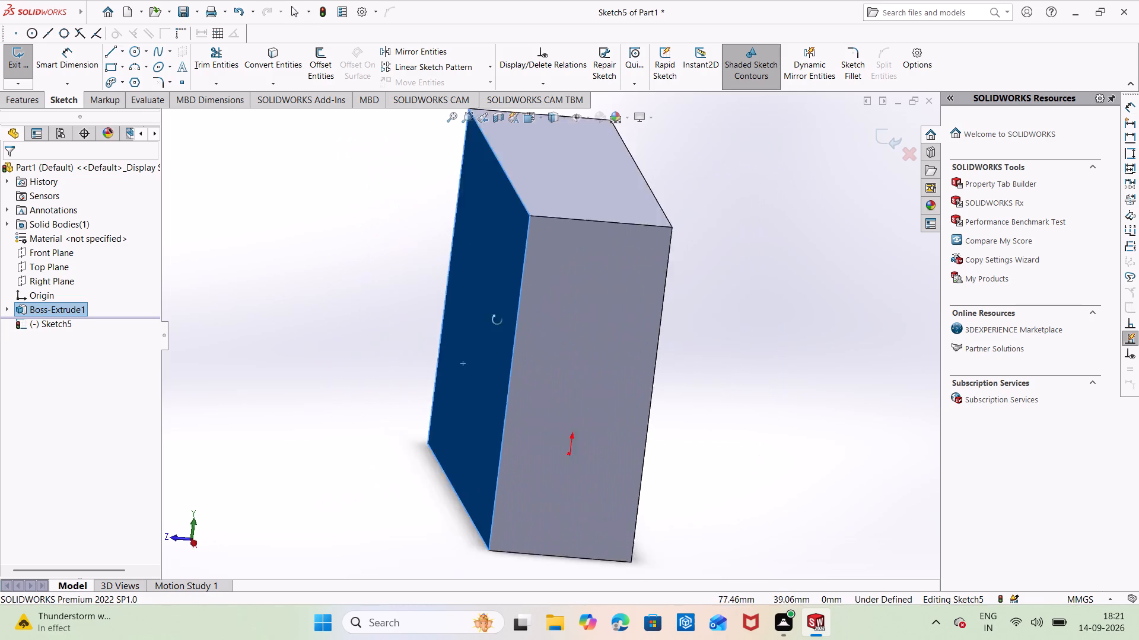
middle_drag(497, 320, 491, 375)
middle_drag(592, 277, 655, 374)
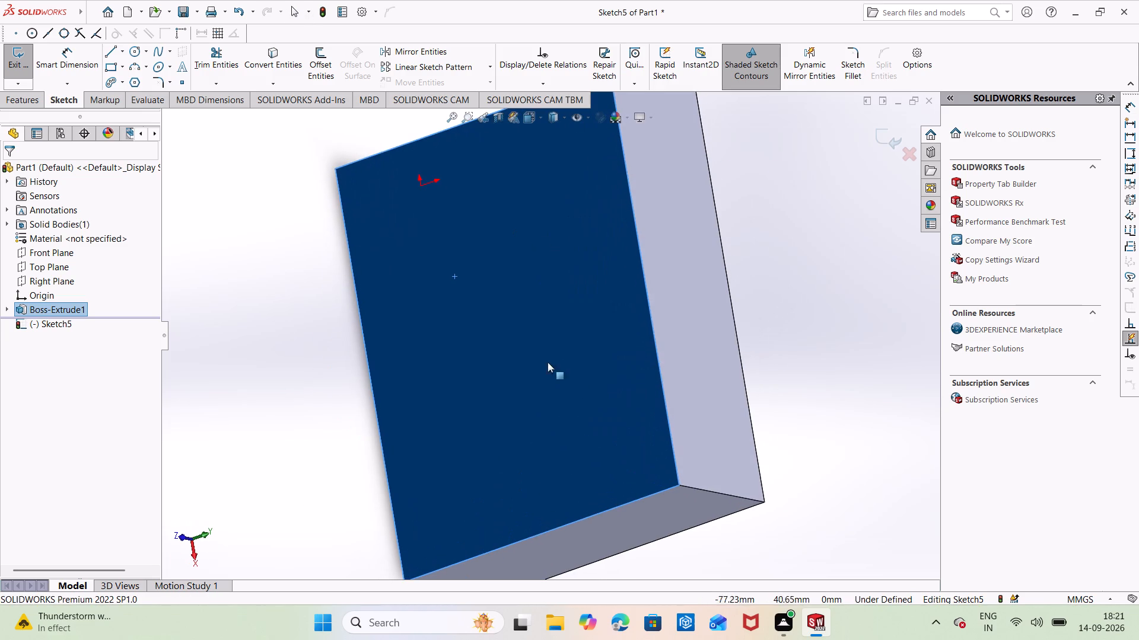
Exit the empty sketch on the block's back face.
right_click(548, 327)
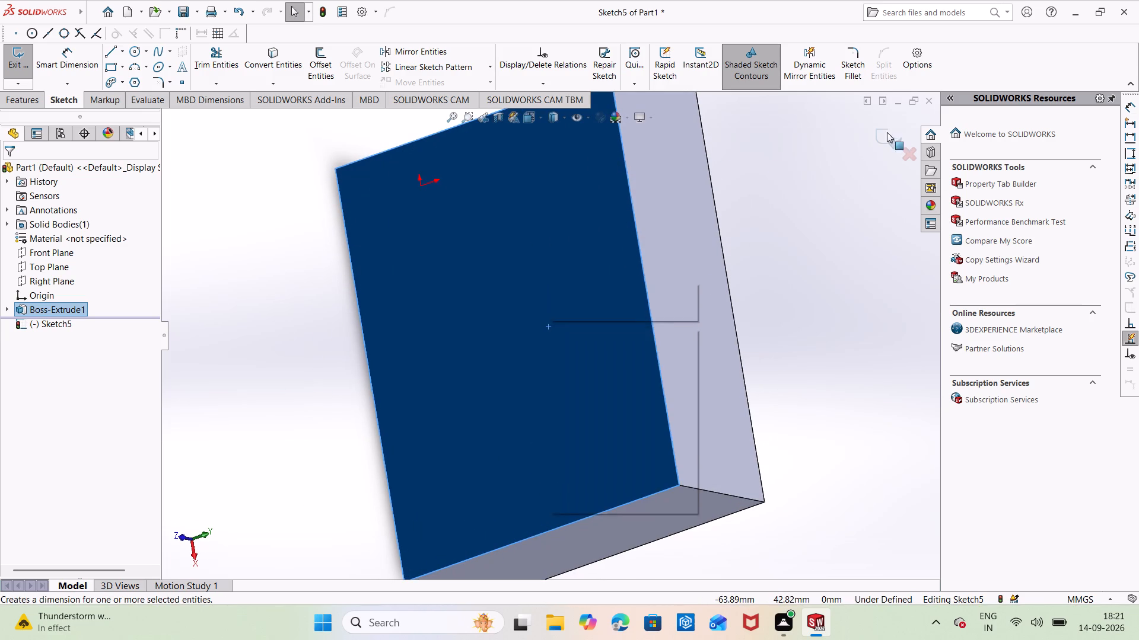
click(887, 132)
Start a new sketch on the block's large back face.
middle_drag(737, 289, 601, 328)
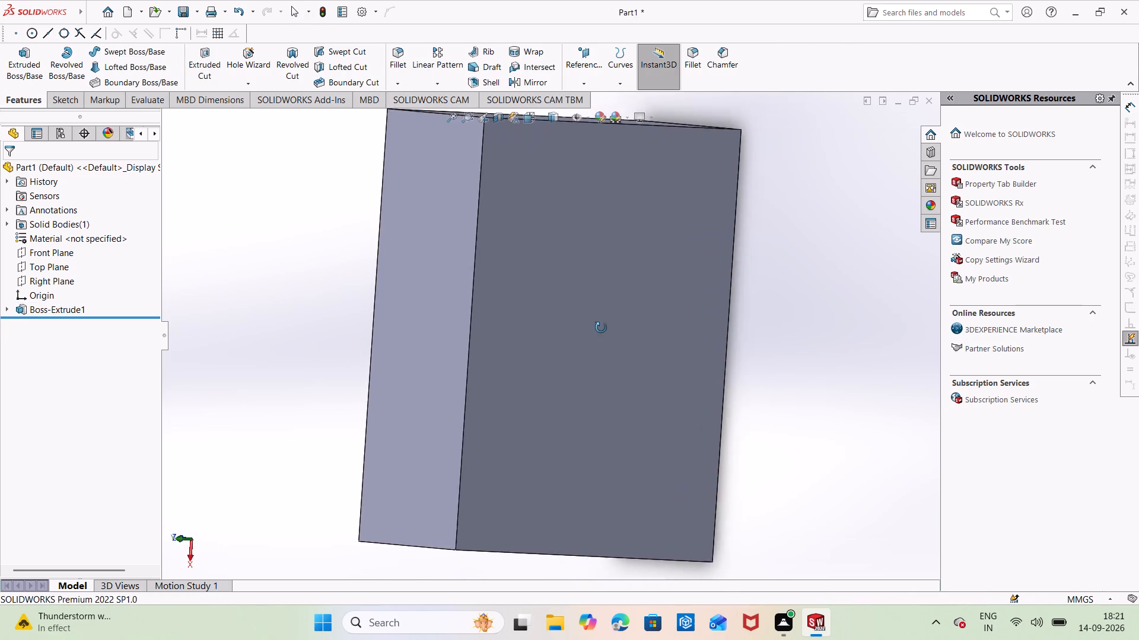
middle_drag(601, 328, 571, 332)
right_click(536, 288)
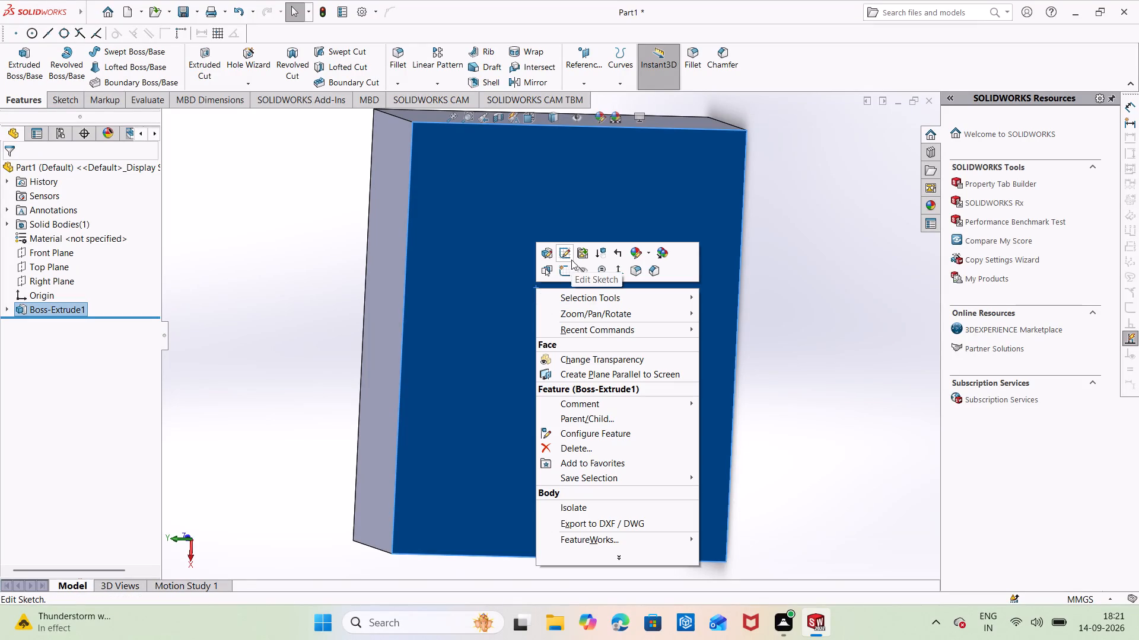
click(564, 270)
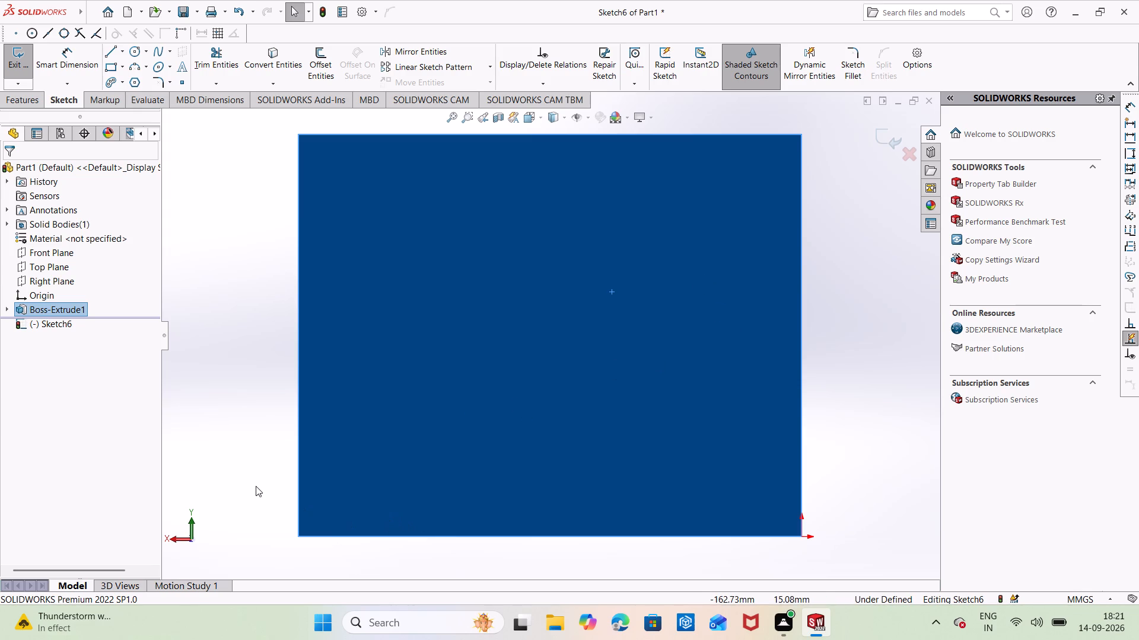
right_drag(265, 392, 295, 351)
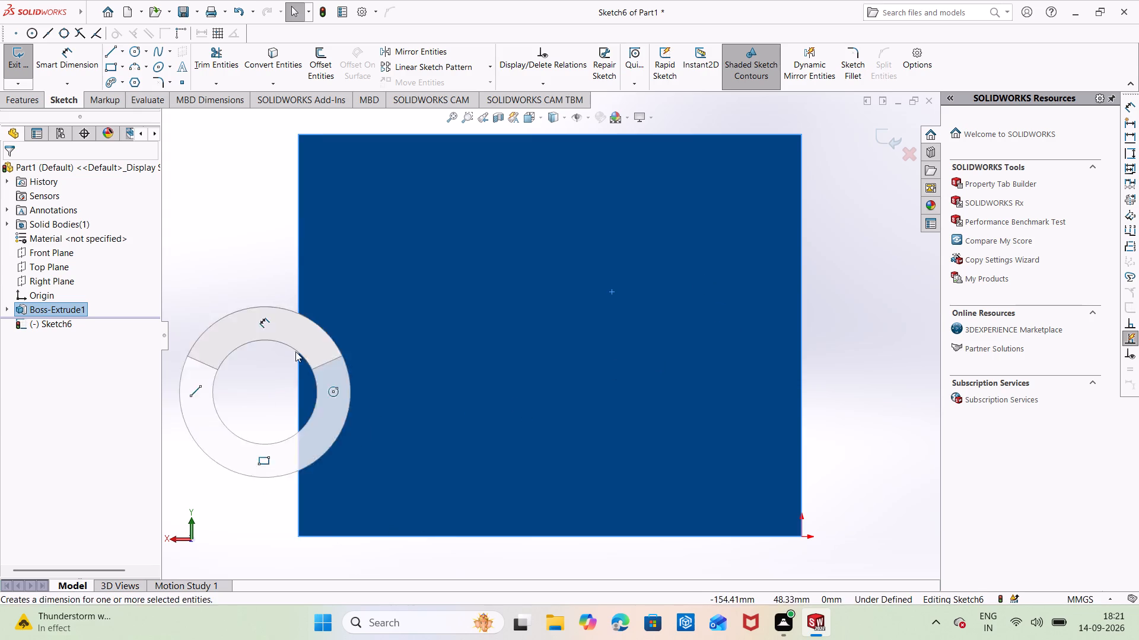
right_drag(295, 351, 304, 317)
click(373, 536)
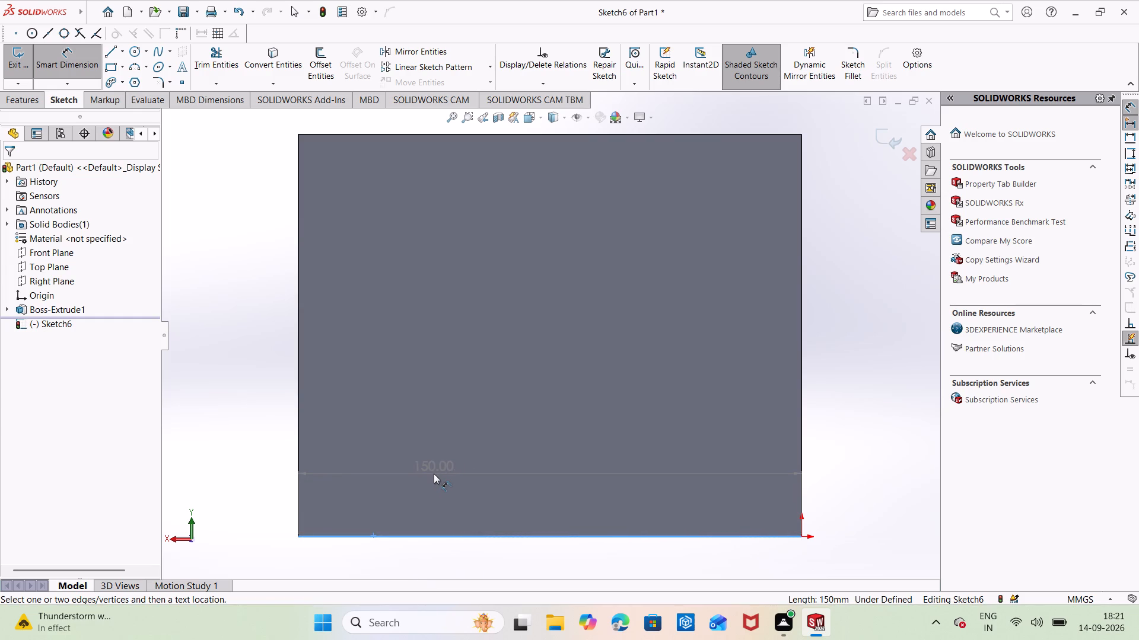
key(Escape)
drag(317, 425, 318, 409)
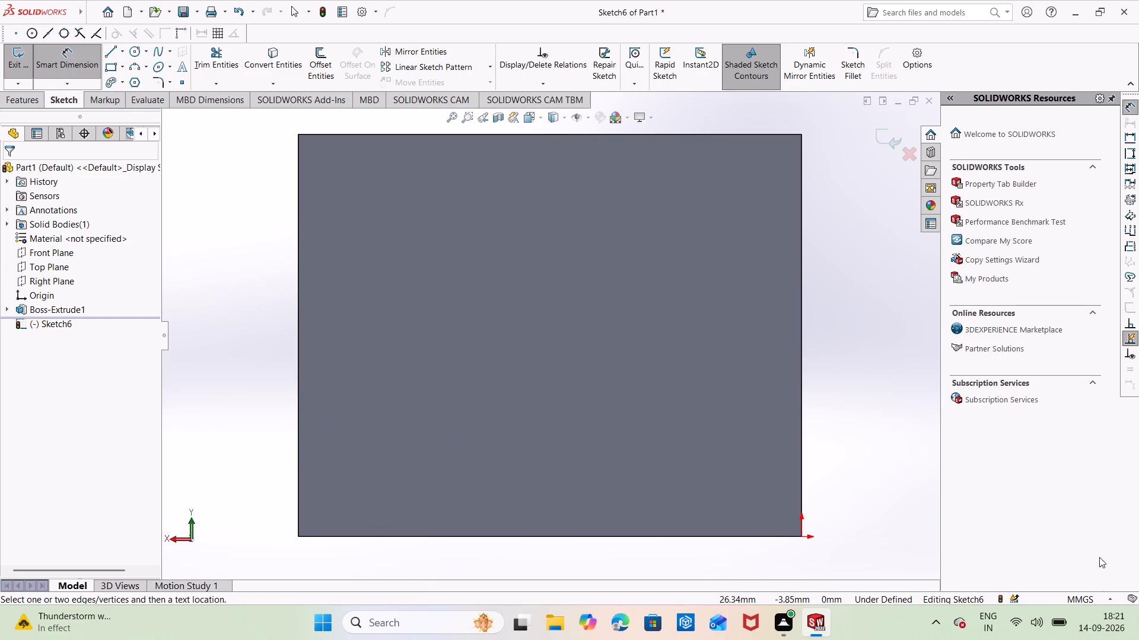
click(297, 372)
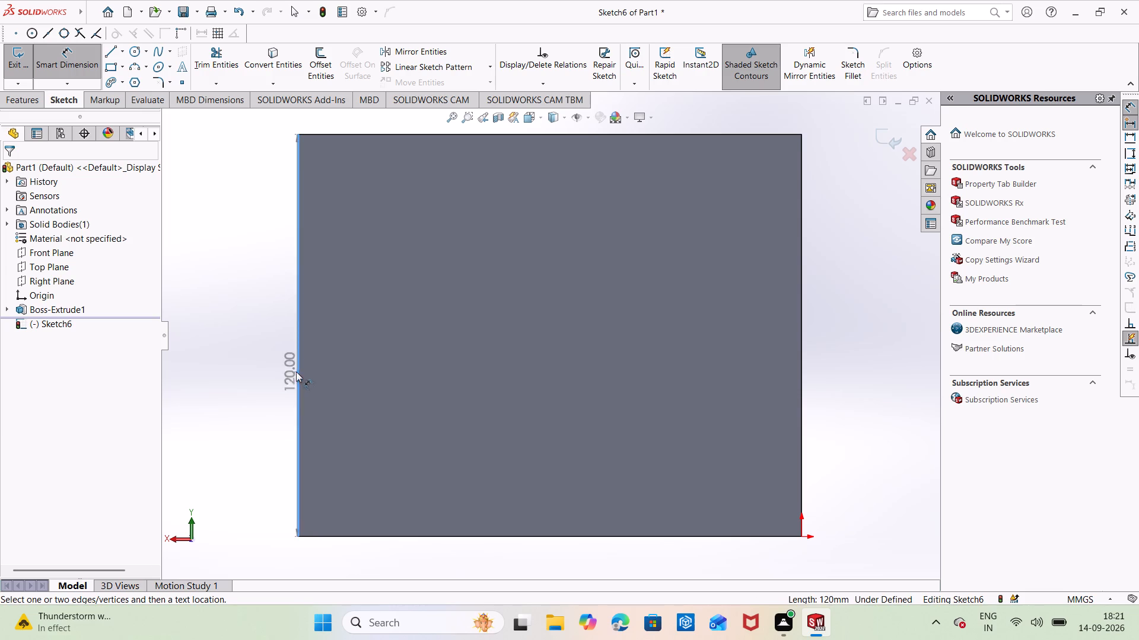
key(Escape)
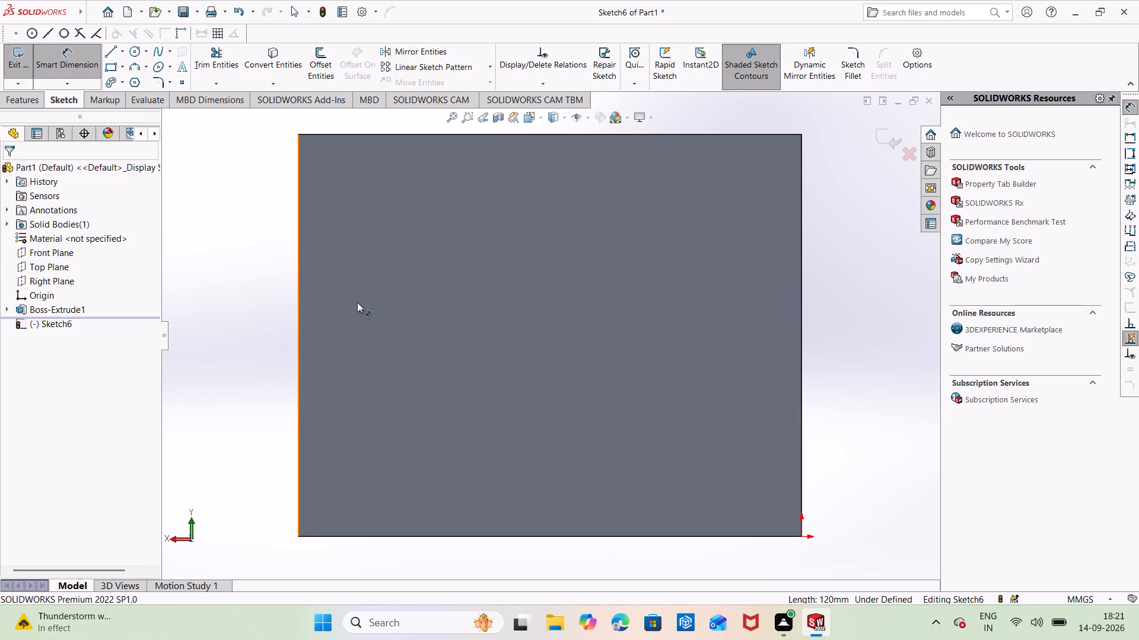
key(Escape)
Sketch three spaced vertical lines about 132, 140 and 144 mm long across the back face, extending past its top and bottom edges.
right_drag(259, 248, 120, 257)
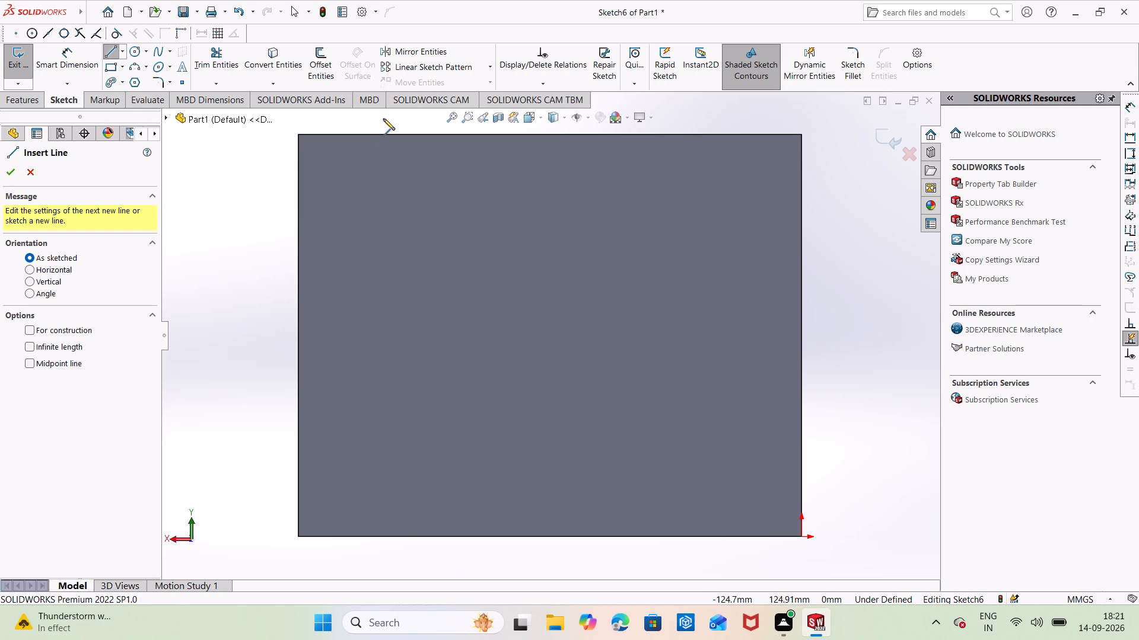
click(384, 120)
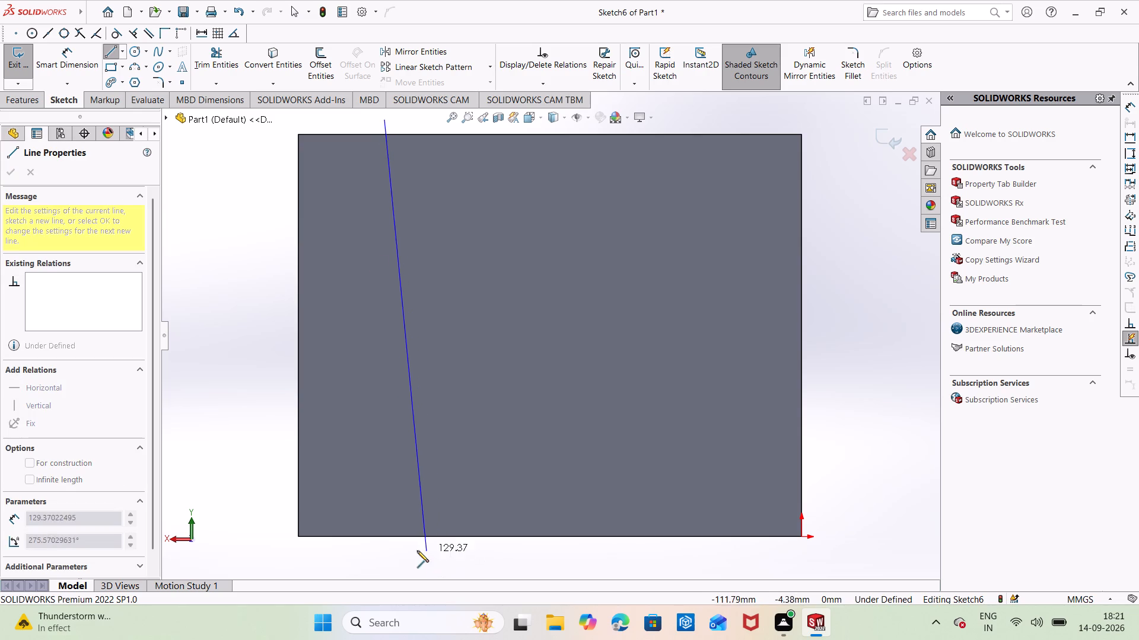
click(384, 563)
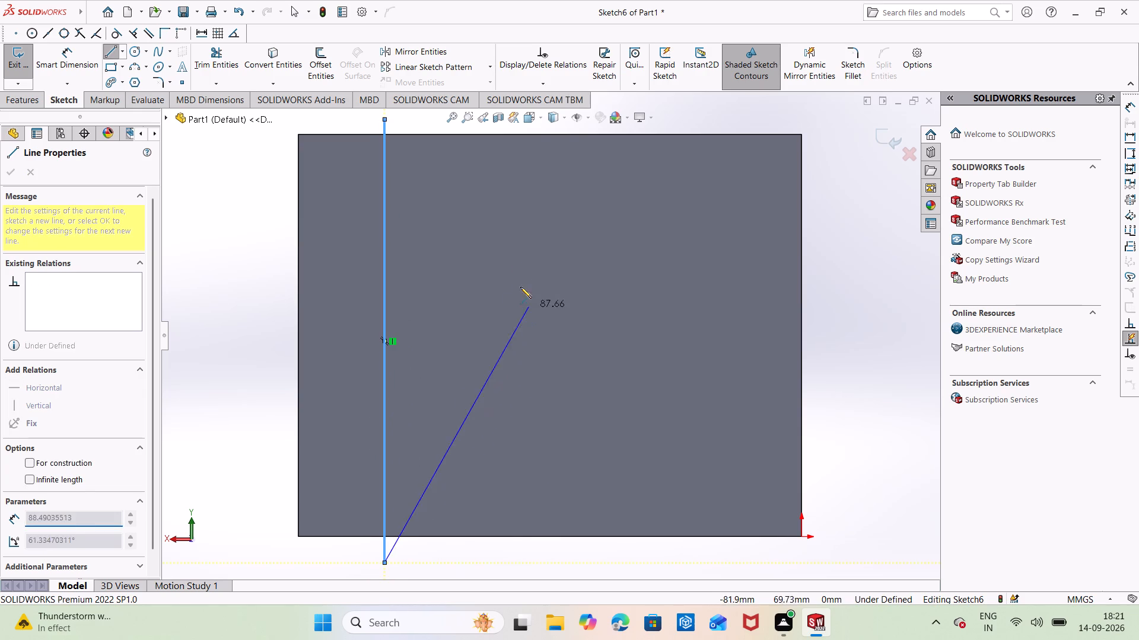
key(Escape)
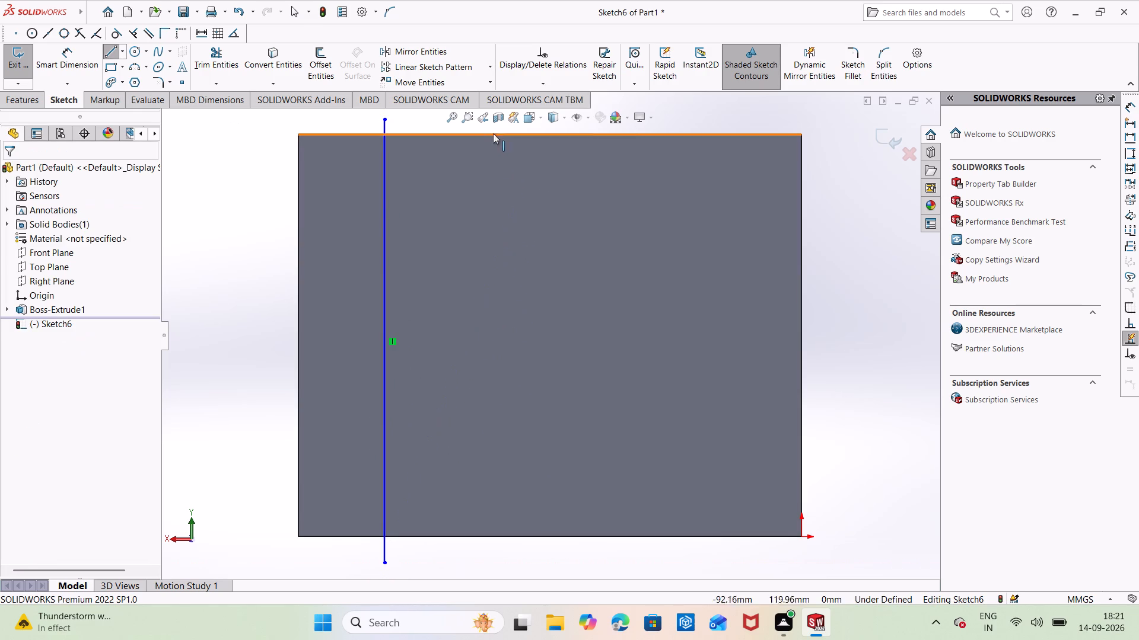
click(491, 127)
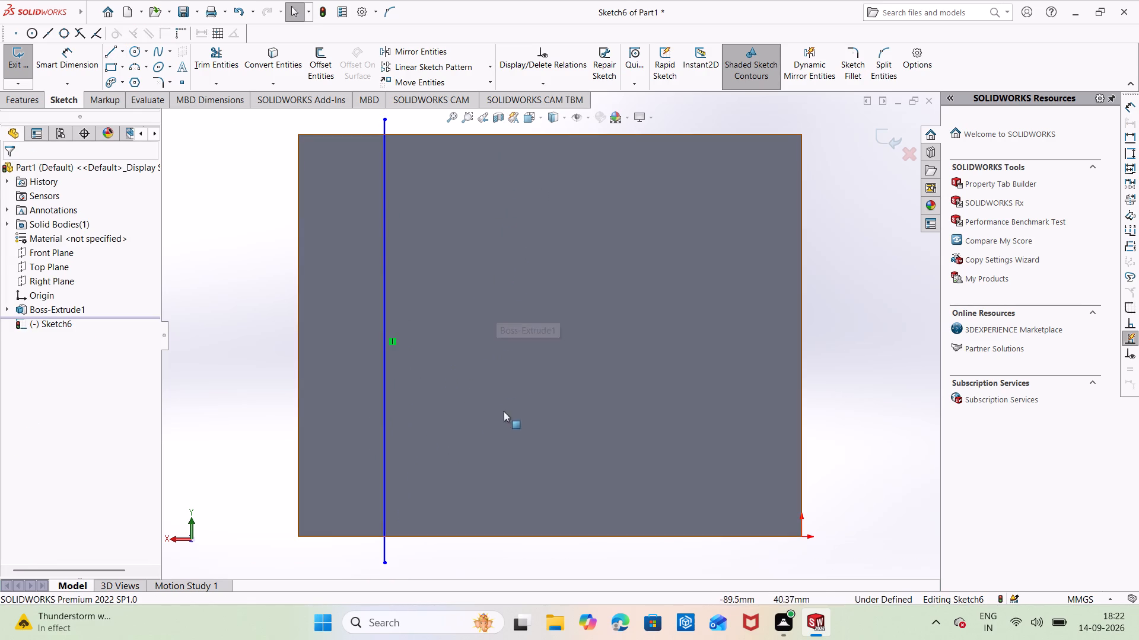
scroll(505, 423, up, 2)
right_drag(513, 178, 308, 180)
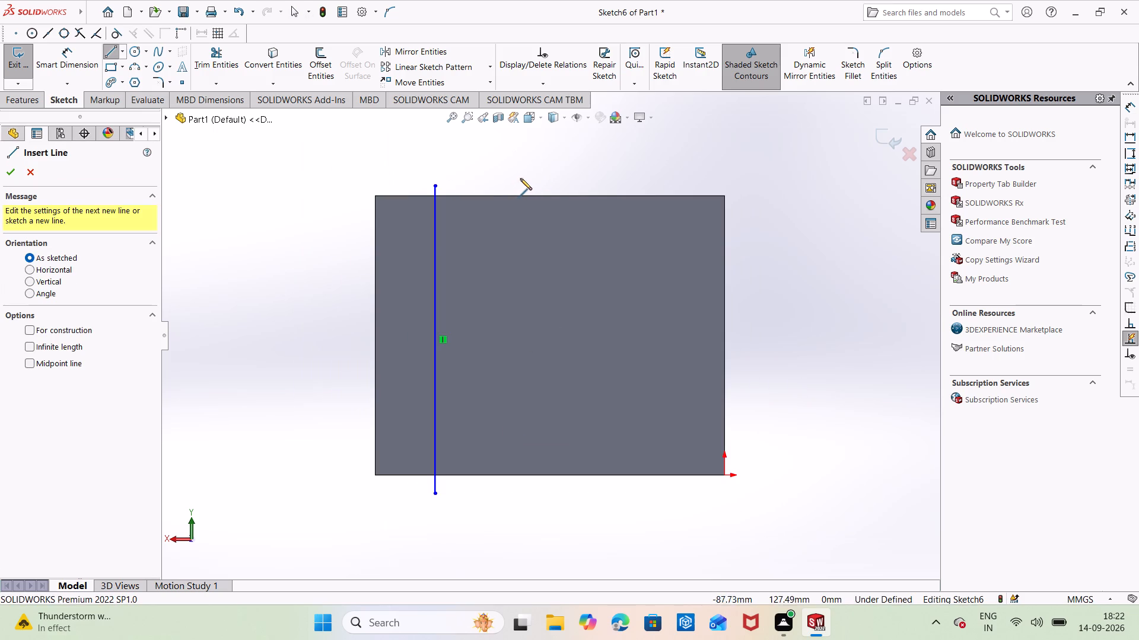
click(549, 179)
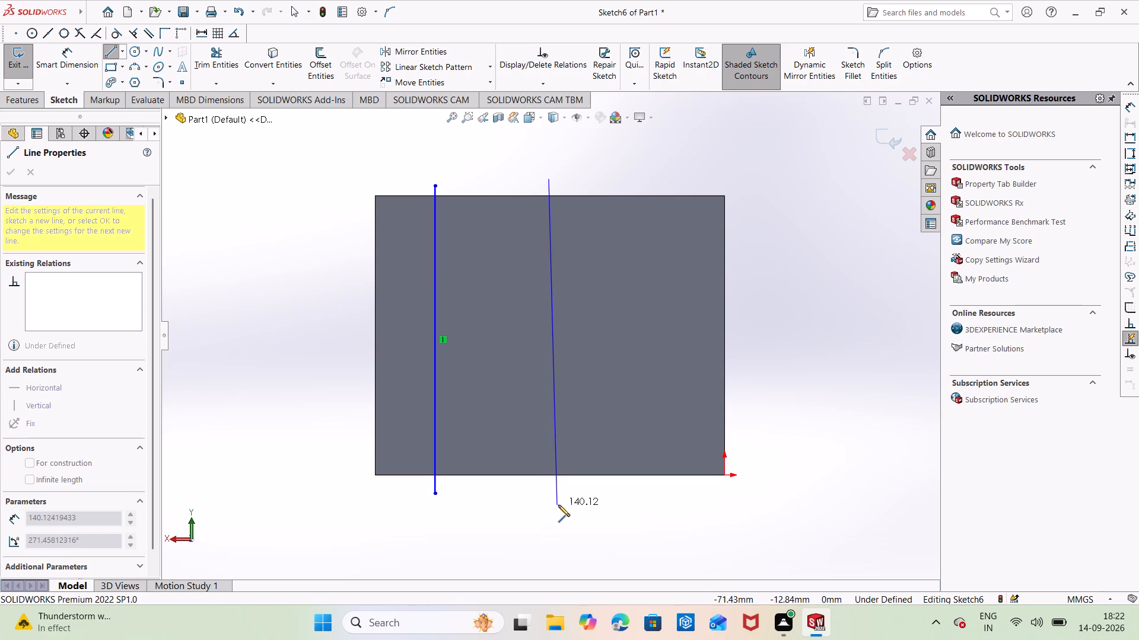
click(546, 507)
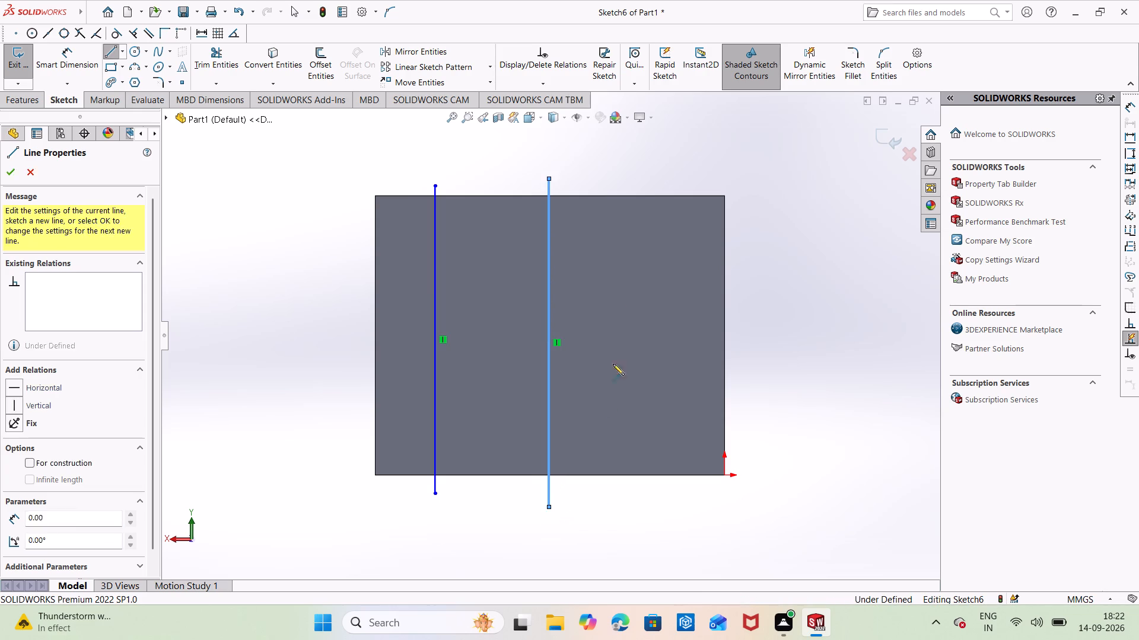
key(Escape)
key(Escape)
right_drag(640, 170, 580, 178)
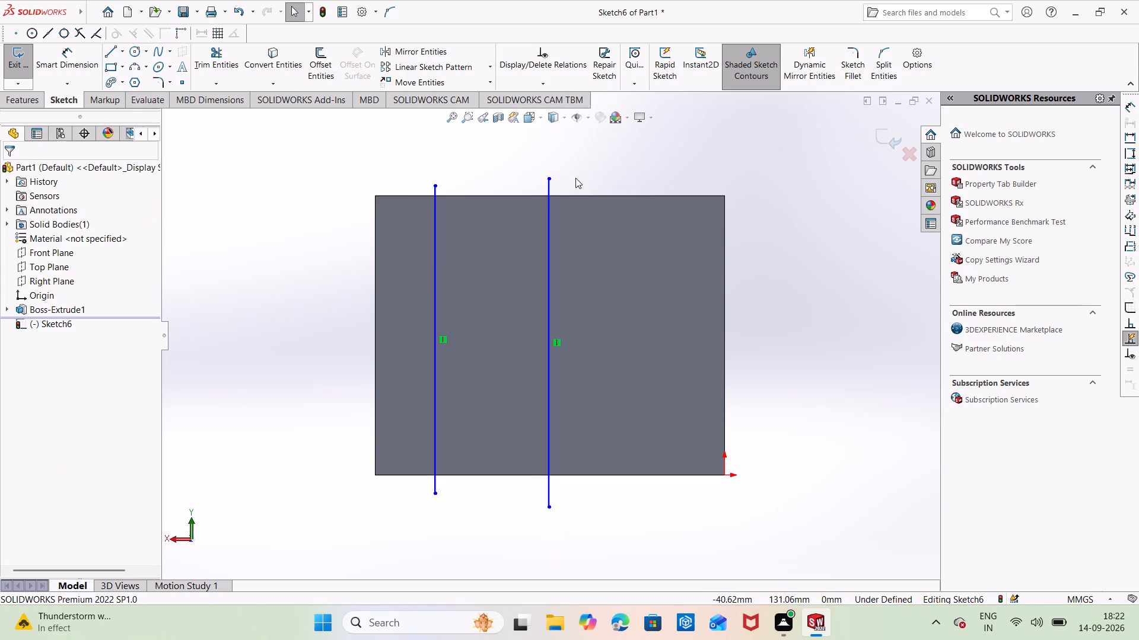
click(653, 171)
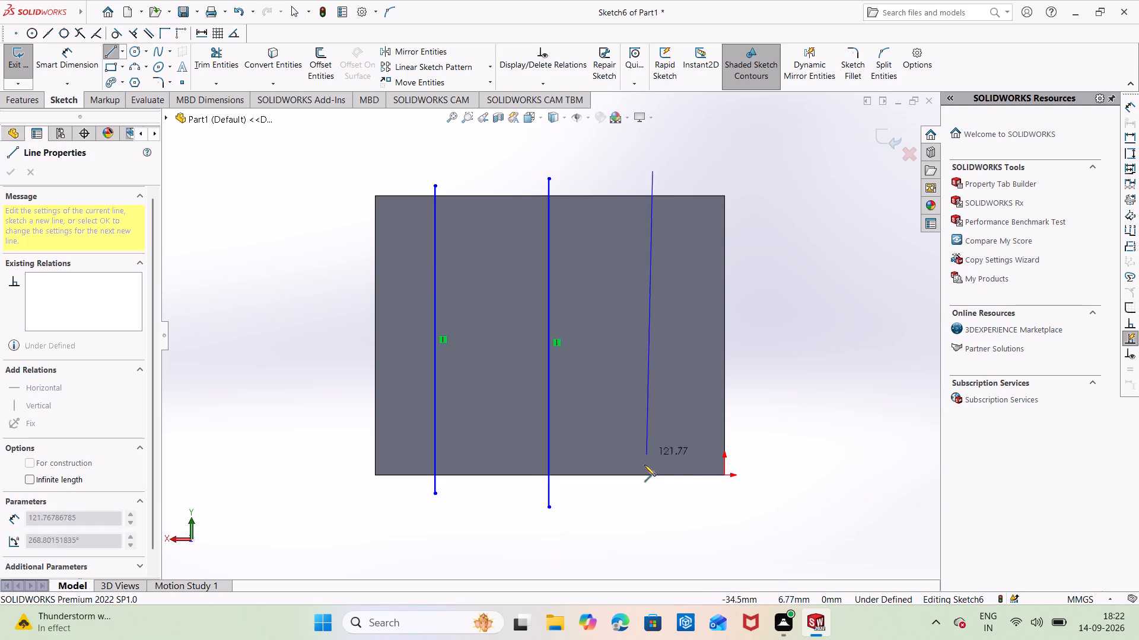
click(656, 507)
key(Escape)
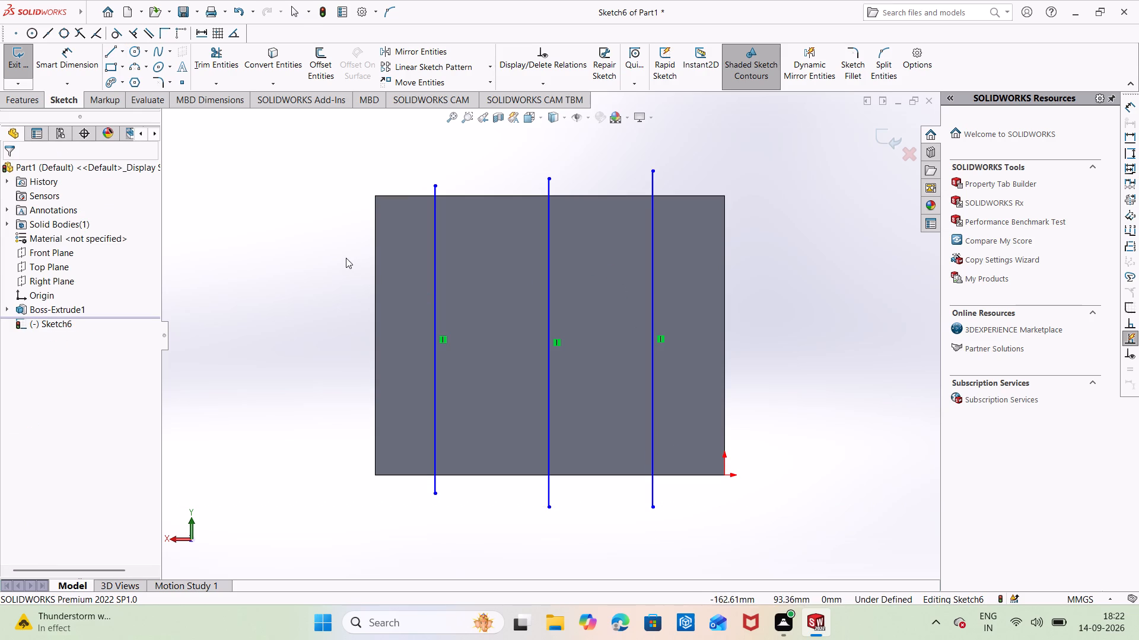
Sketch three spaced horizontal lines about 180, 185 and 176 mm long across the back face, extending past both side edges.
right_drag(343, 257, 302, 261)
right_drag(382, 242, 310, 231)
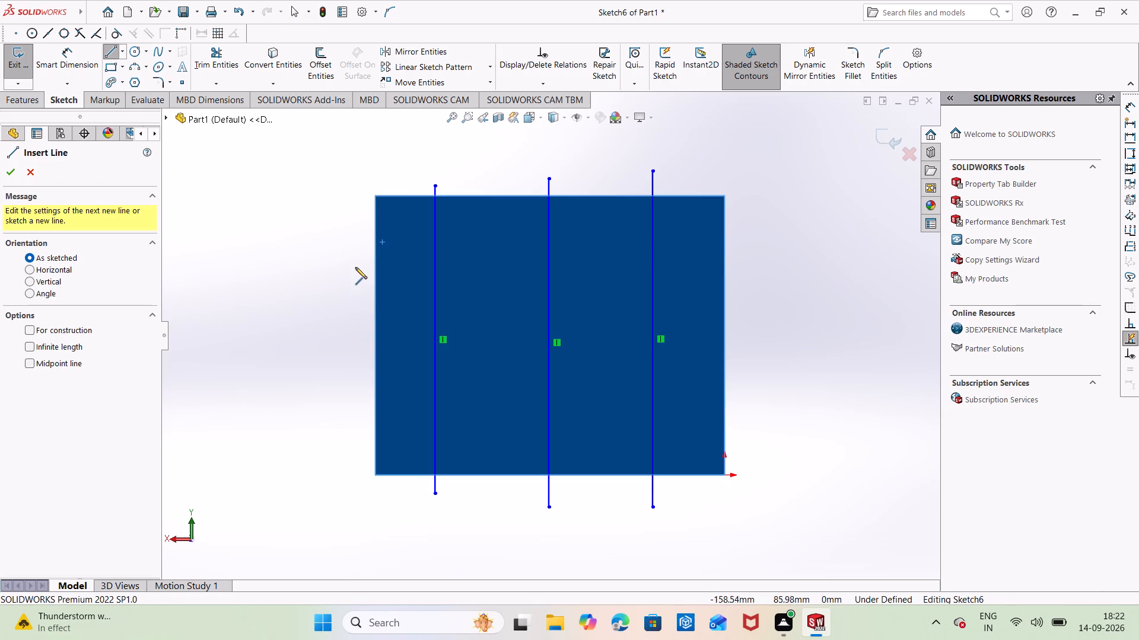
click(358, 255)
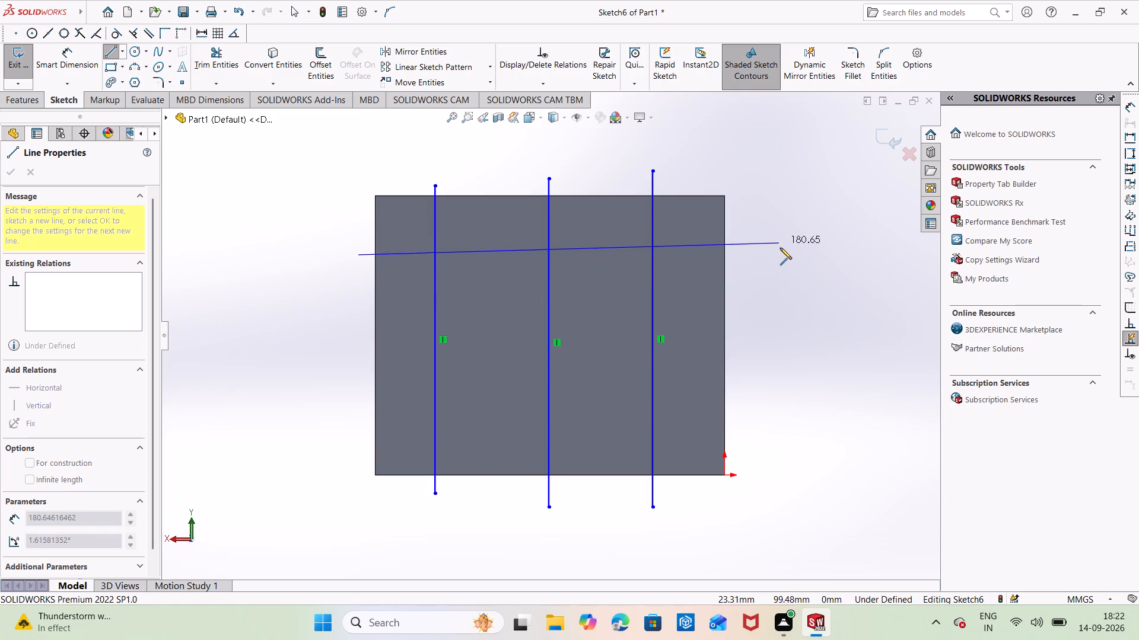
click(778, 252)
key(Escape)
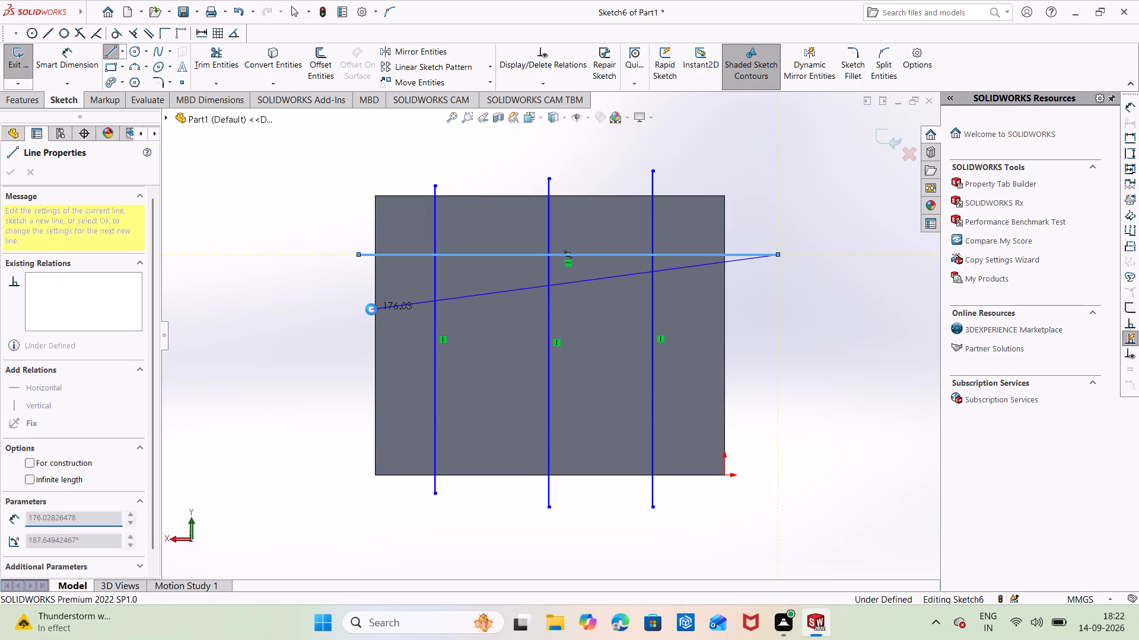
click(348, 340)
right_drag(304, 320, 149, 337)
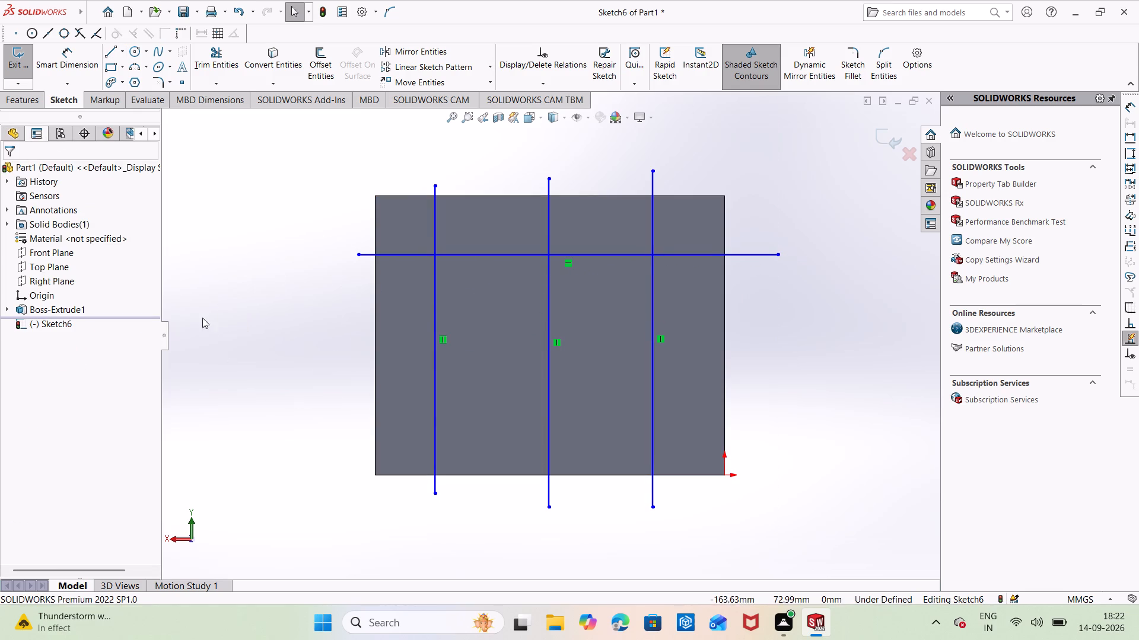
click(346, 355)
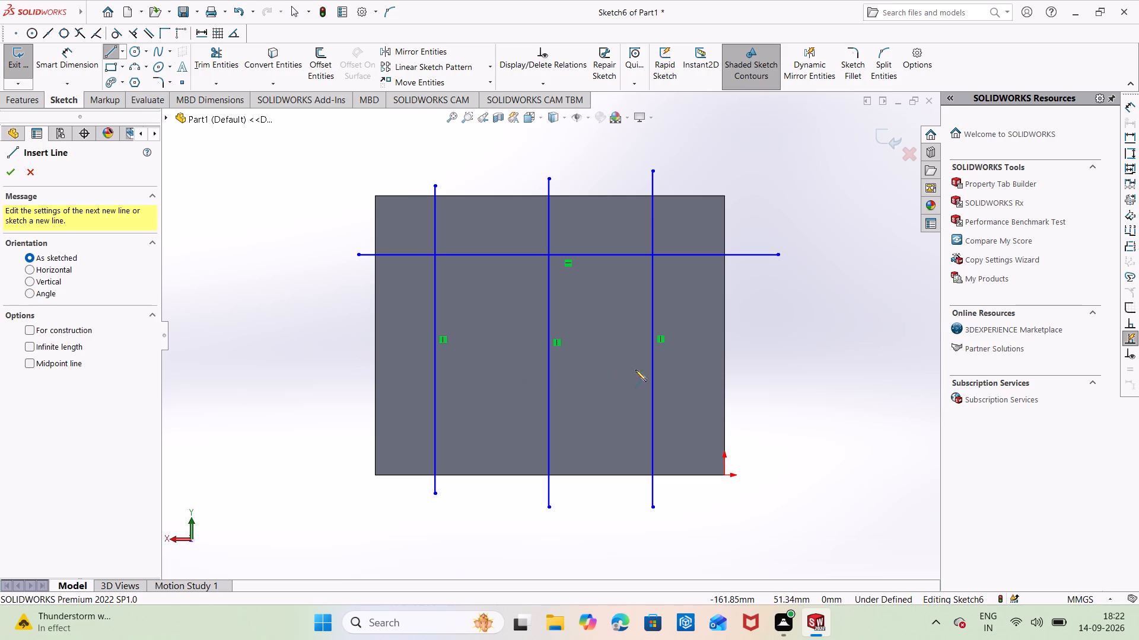
click(774, 357)
key(Escape)
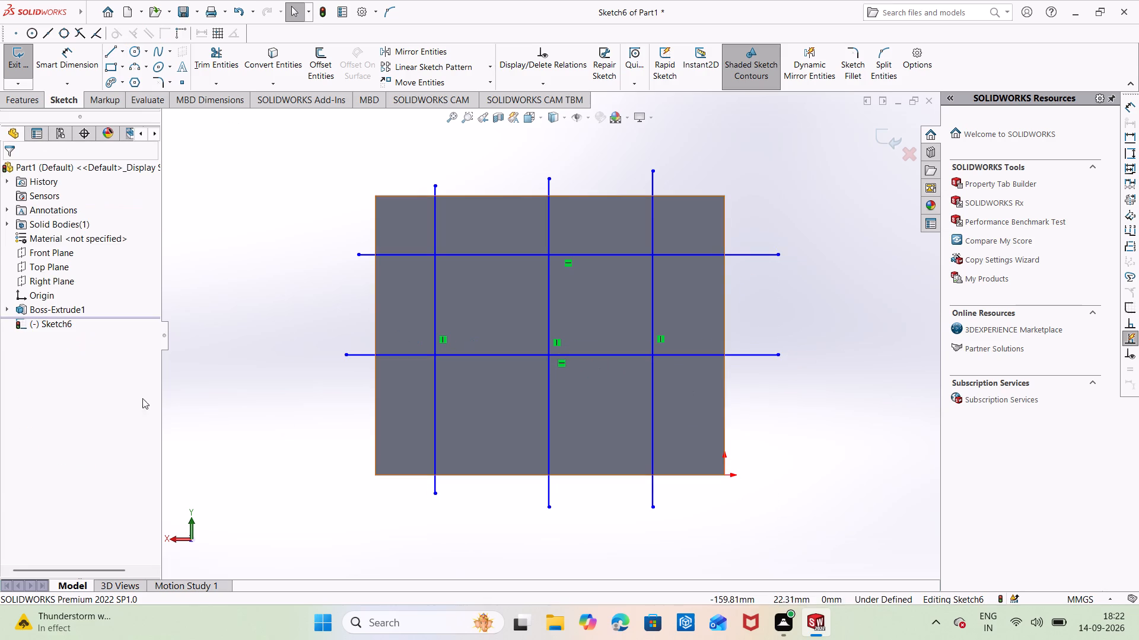
right_drag(342, 422, 54, 431)
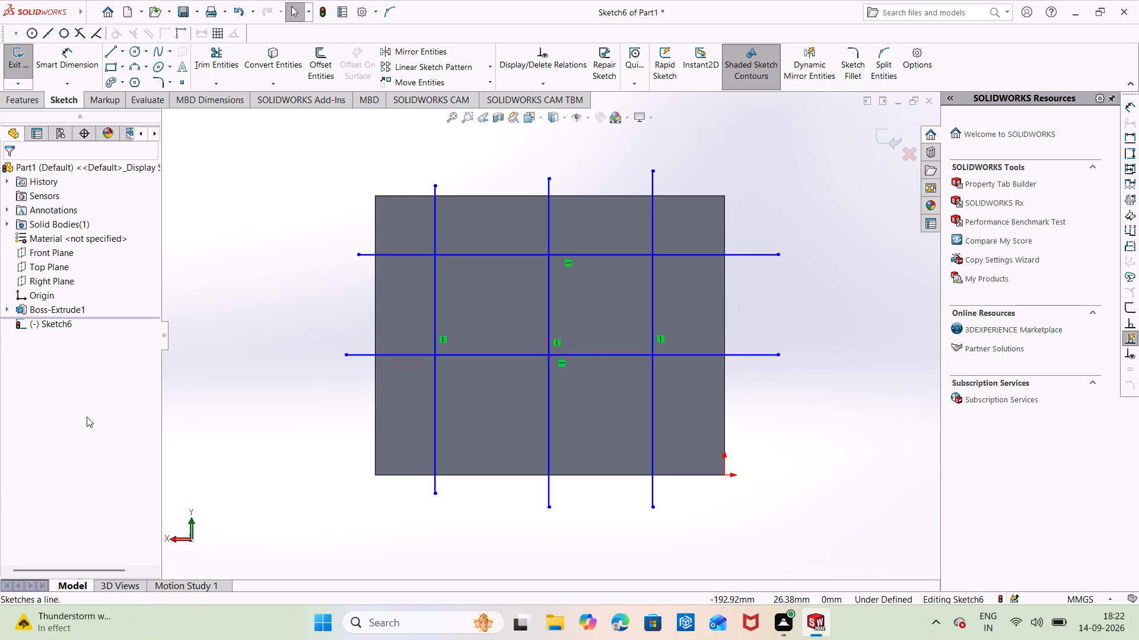
click(354, 423)
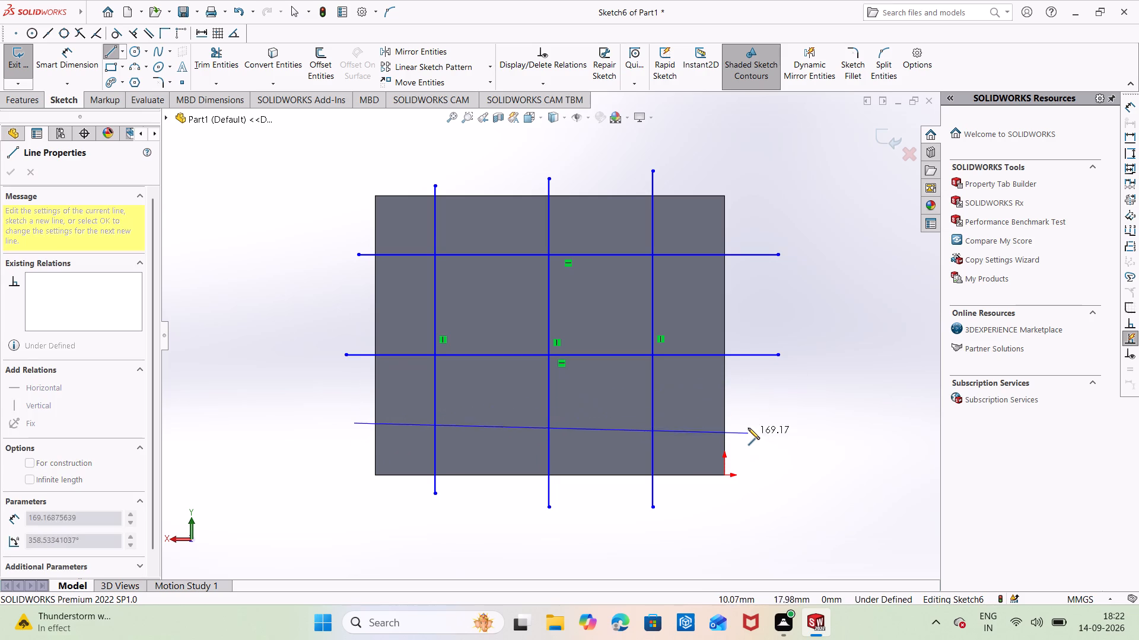
click(763, 422)
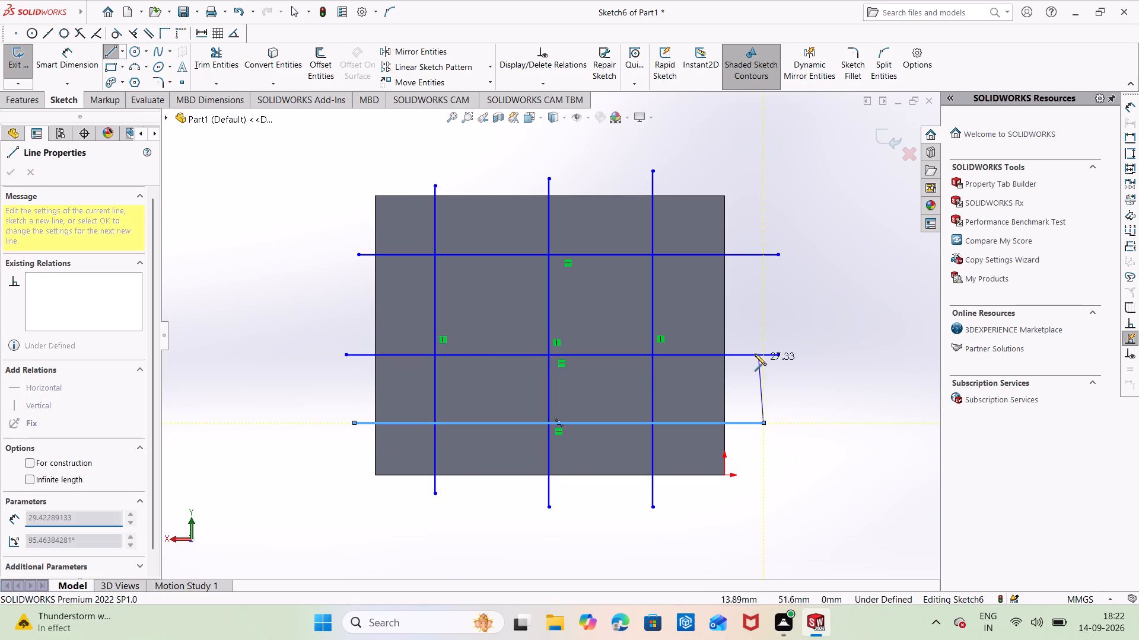
key(Escape)
key(Escape)
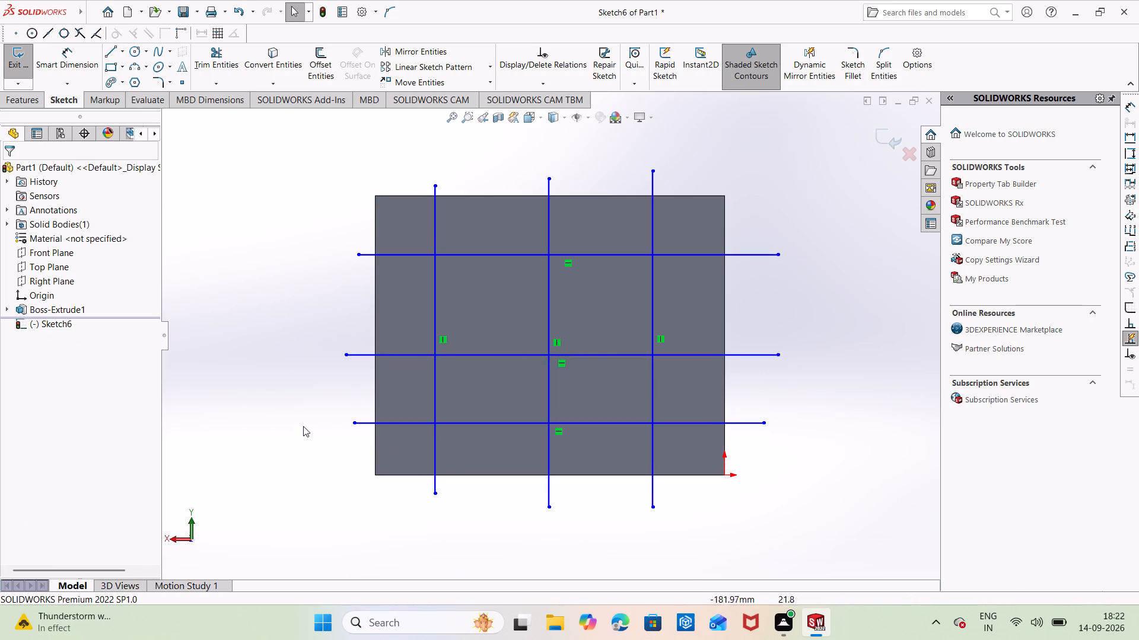
Stretch the upper horizontal line's end on the side away from the origin outward to about X -165 mm.
drag(357, 446, 355, 335)
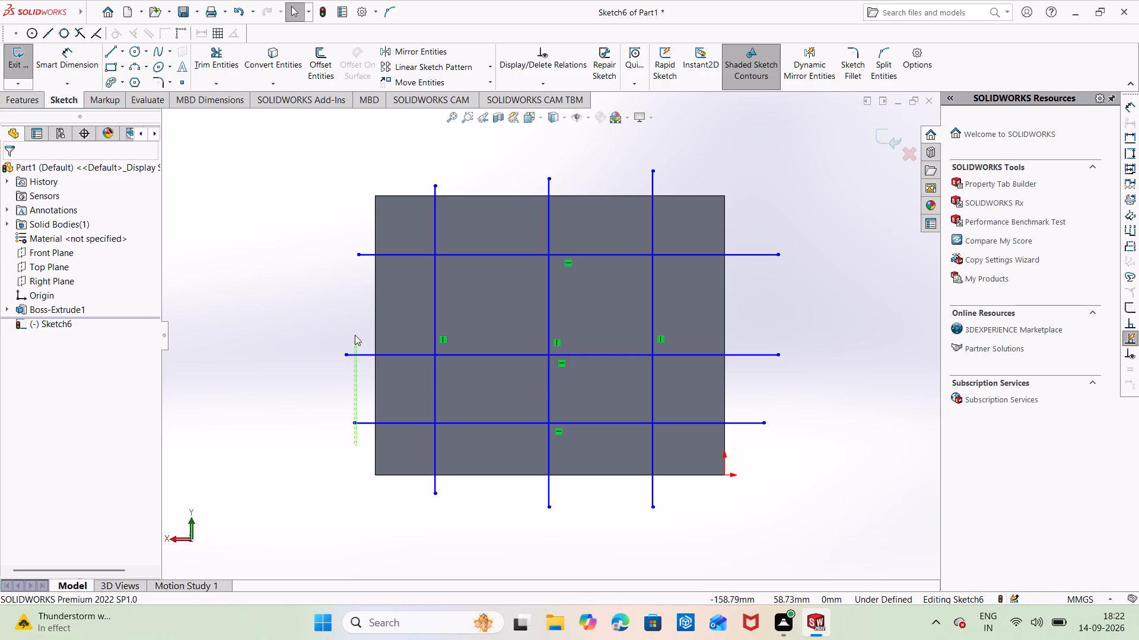
drag(355, 335, 357, 230)
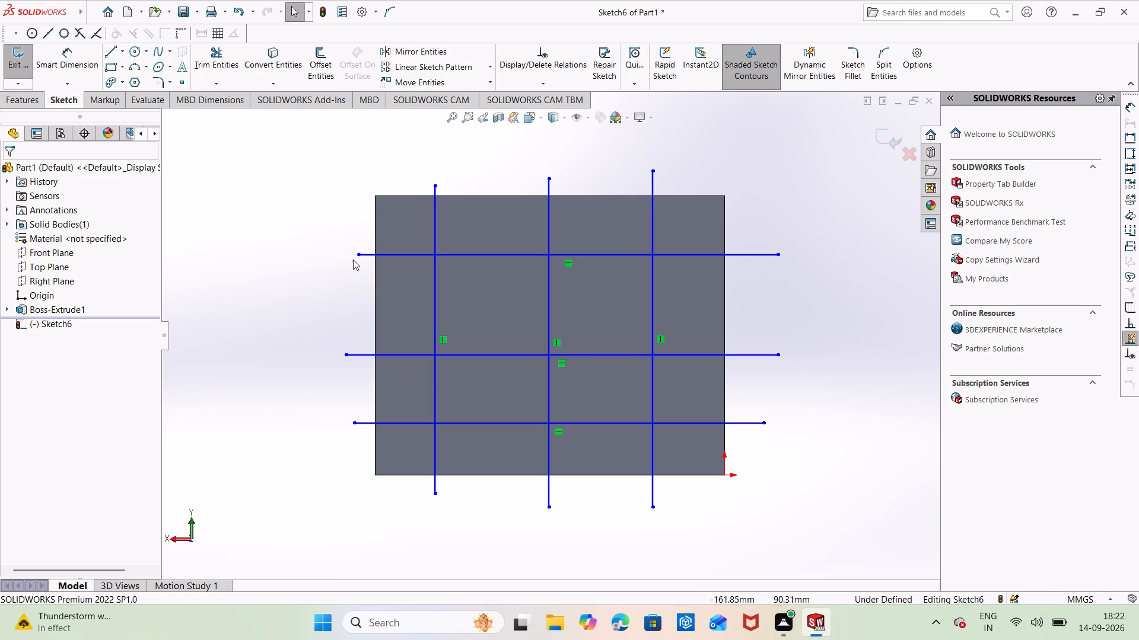
drag(358, 252, 348, 251)
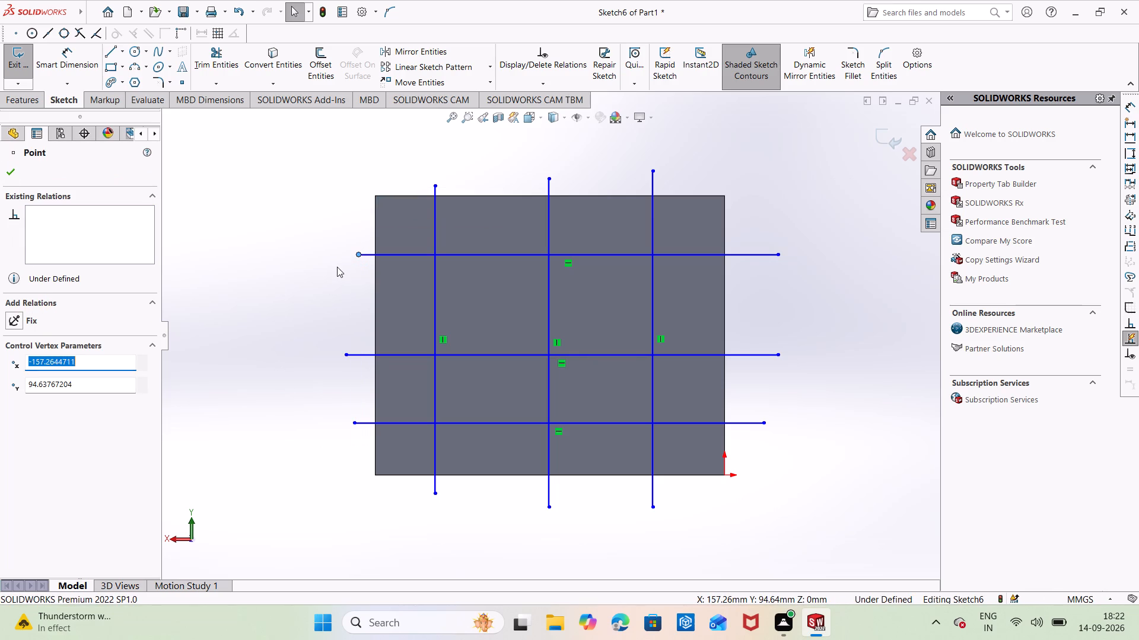
key(Escape)
key(Escape)
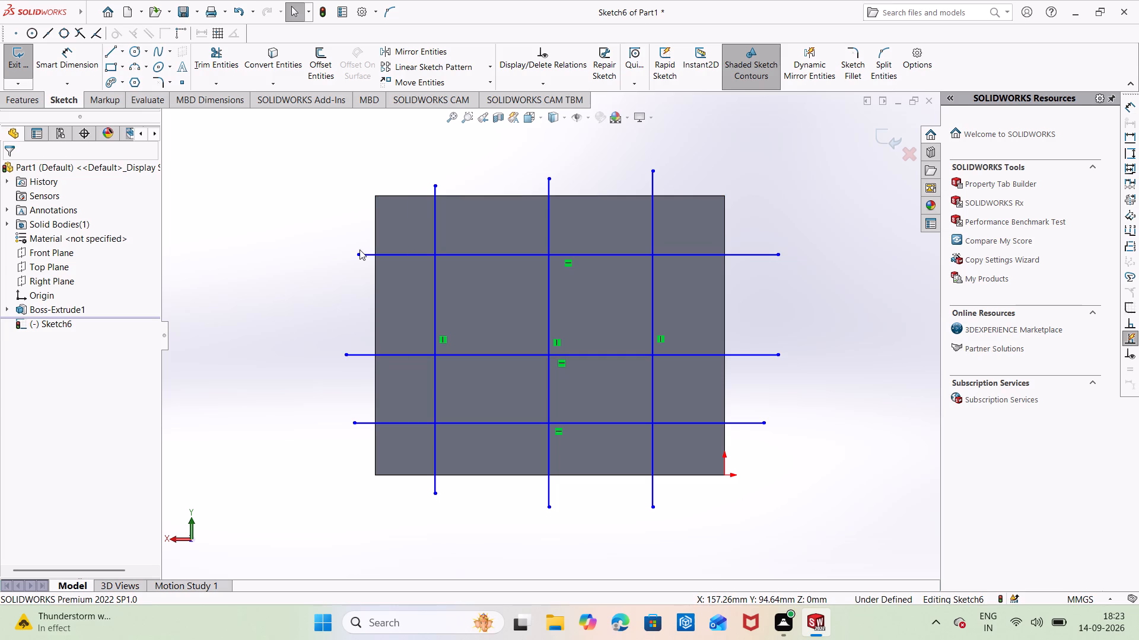
drag(359, 252, 339, 254)
key(Escape)
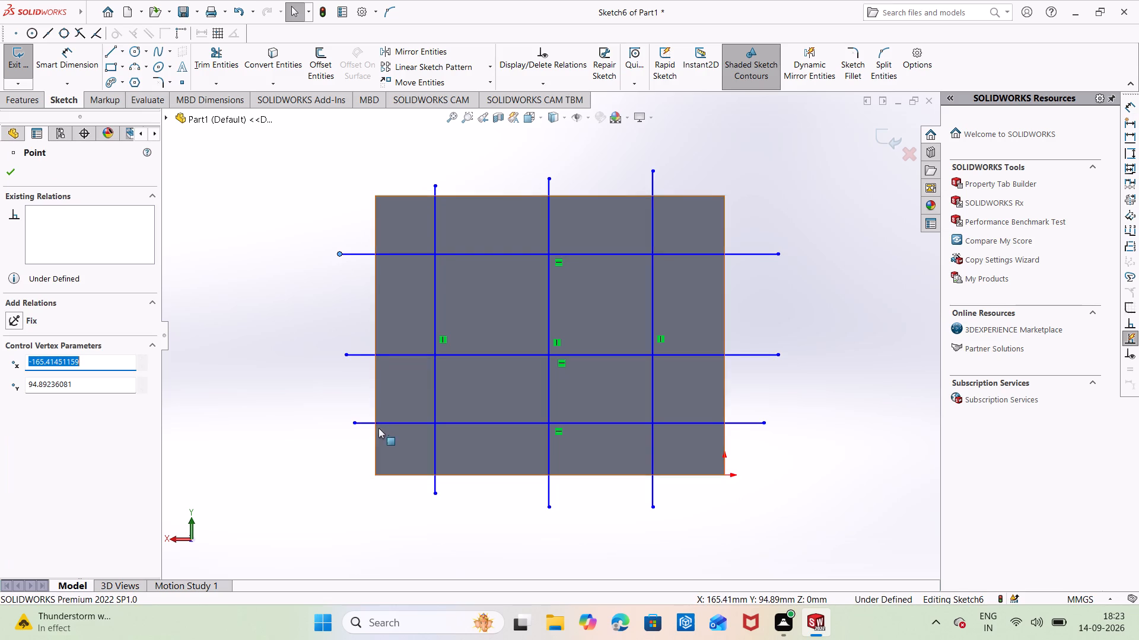
Convert the three horizontal and three vertical layout lines to construction geometry.
drag(366, 439, 358, 261)
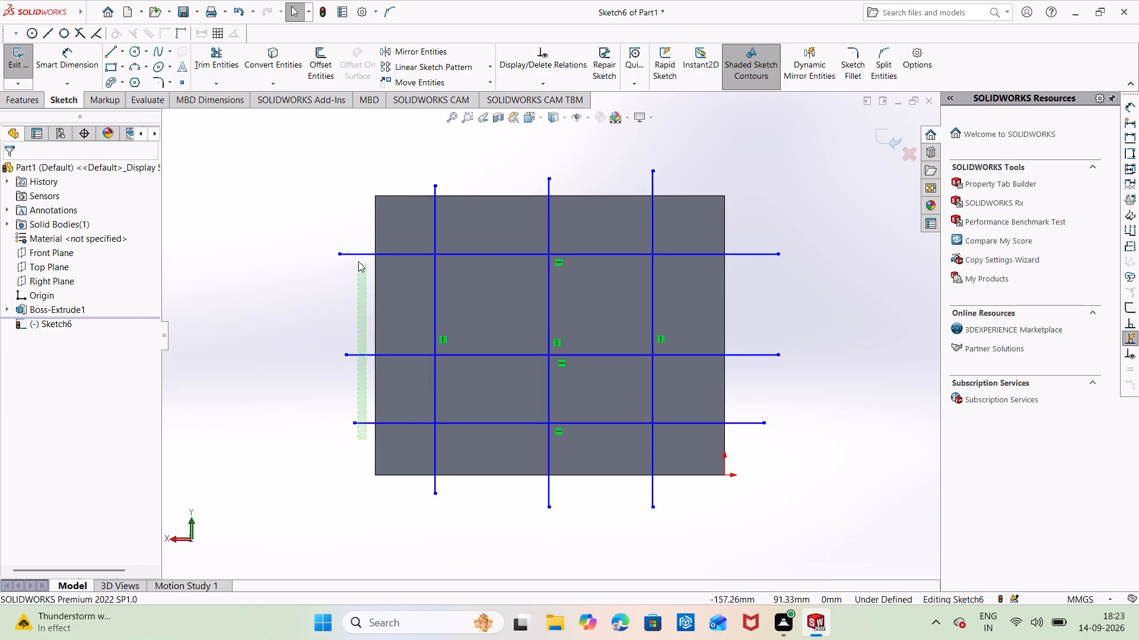
drag(358, 261, 346, 240)
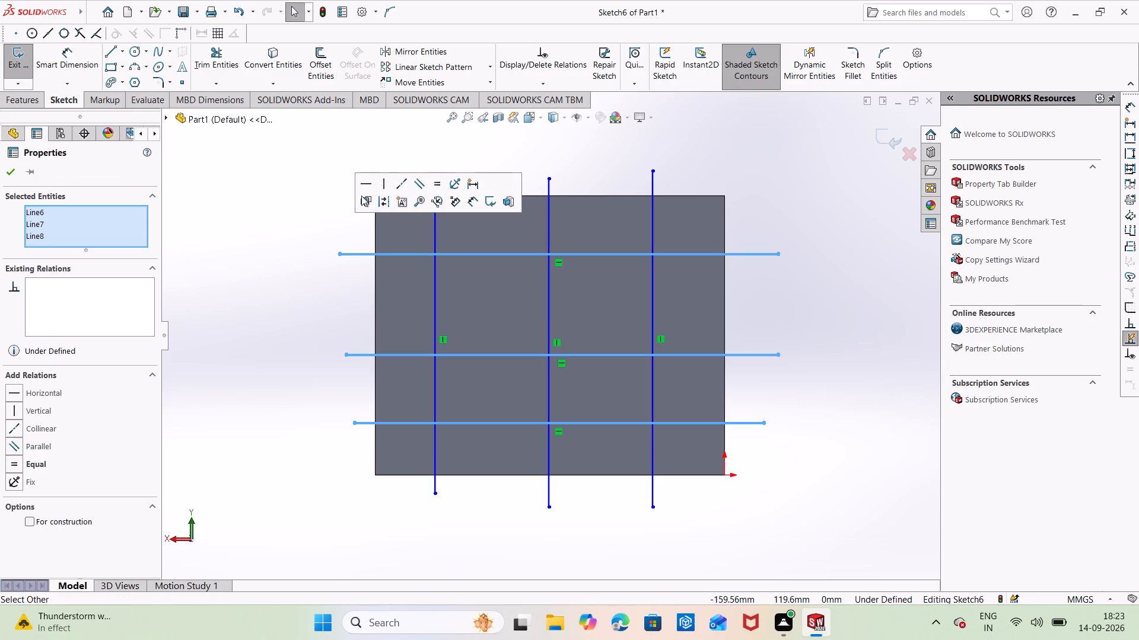
click(380, 203)
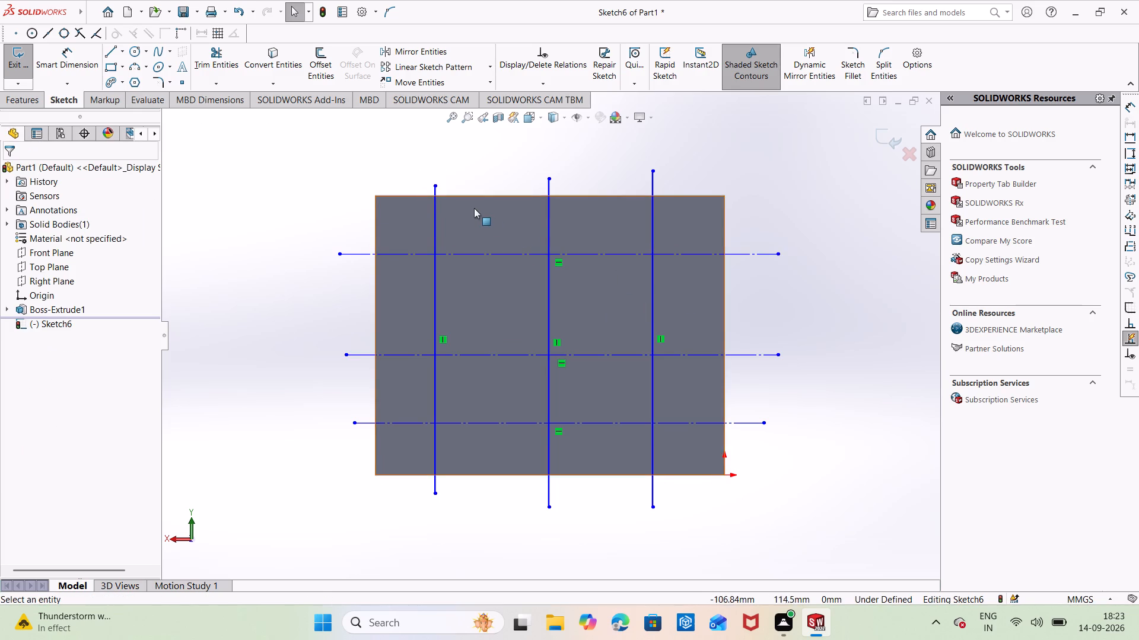
drag(676, 500, 608, 488)
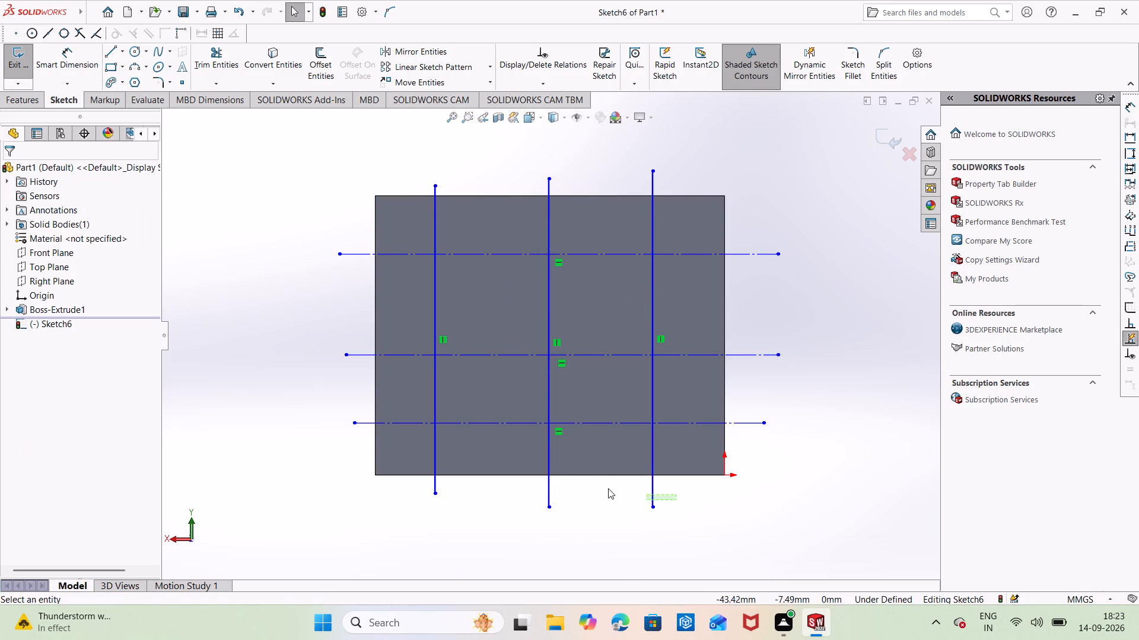
drag(608, 488, 415, 478)
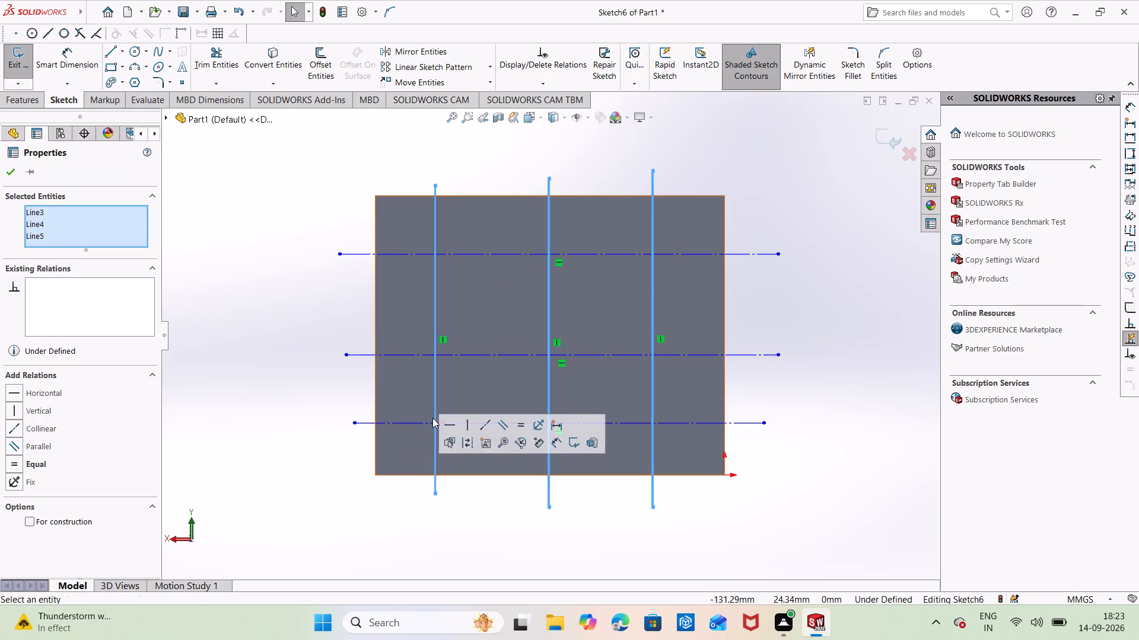
click(463, 443)
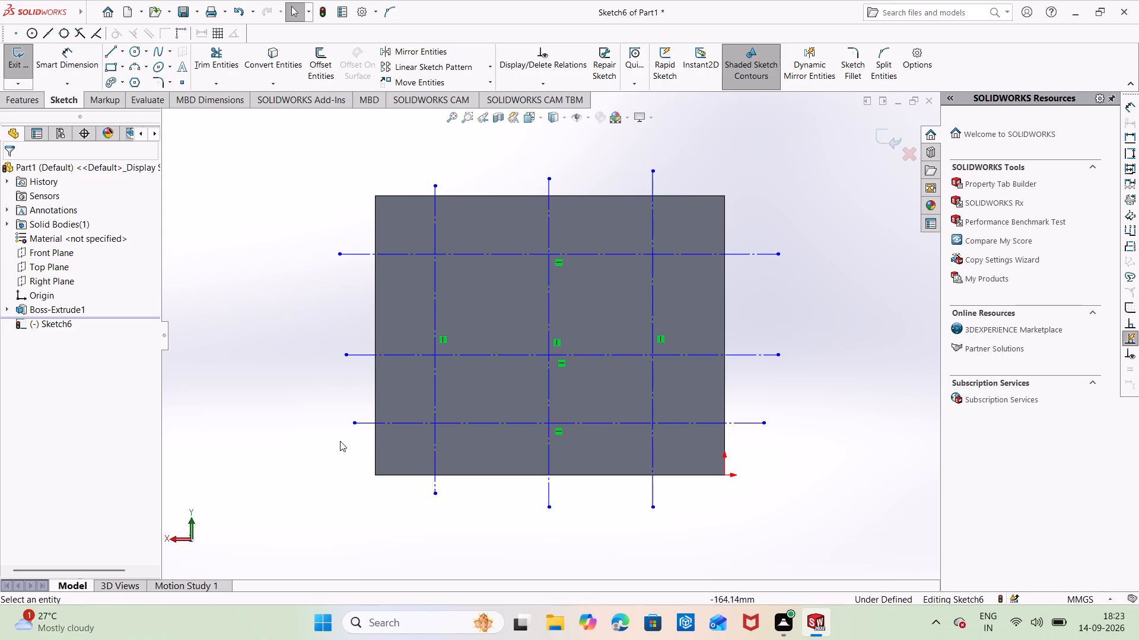
Dimension the lowest horizontal construction line 32.5 mm from the block's bottom edge.
right_drag(241, 492, 269, 369)
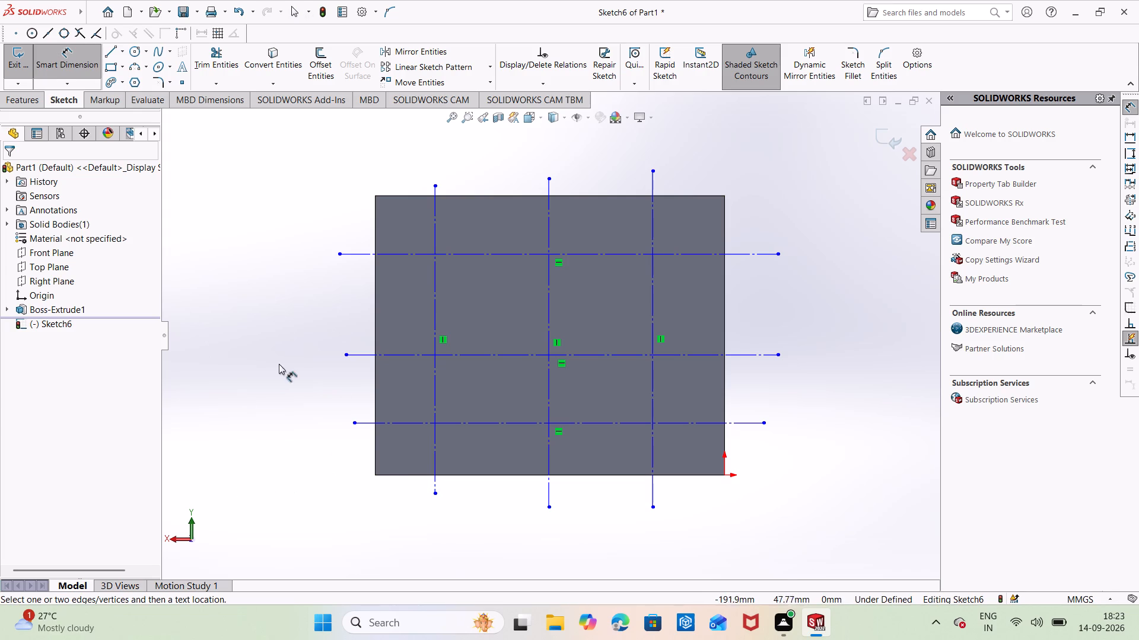
click(382, 475)
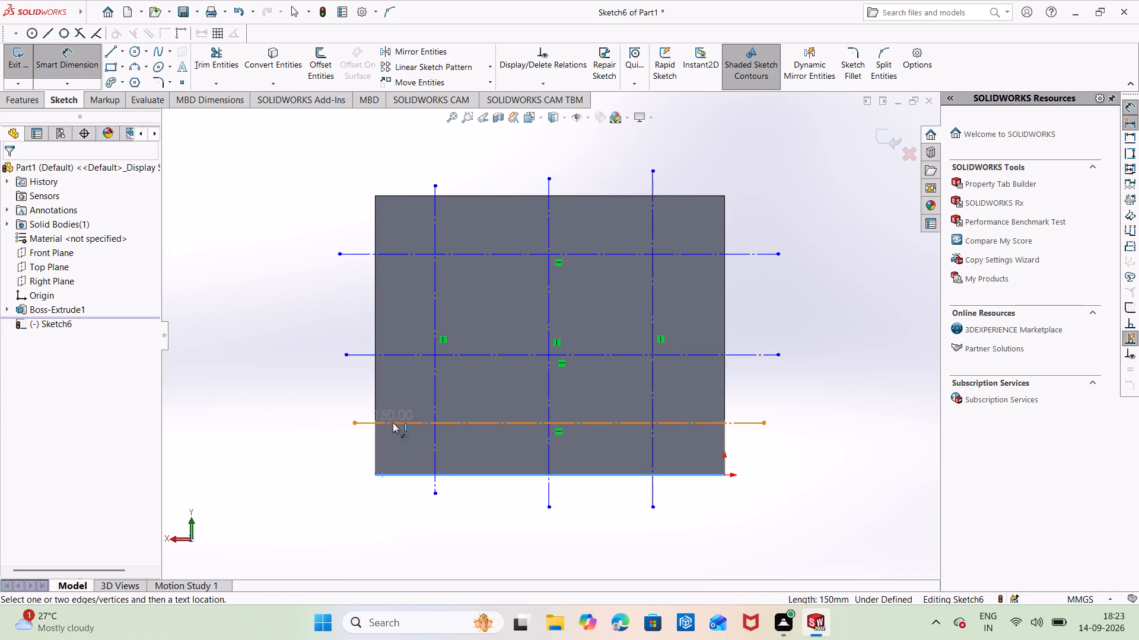
click(393, 421)
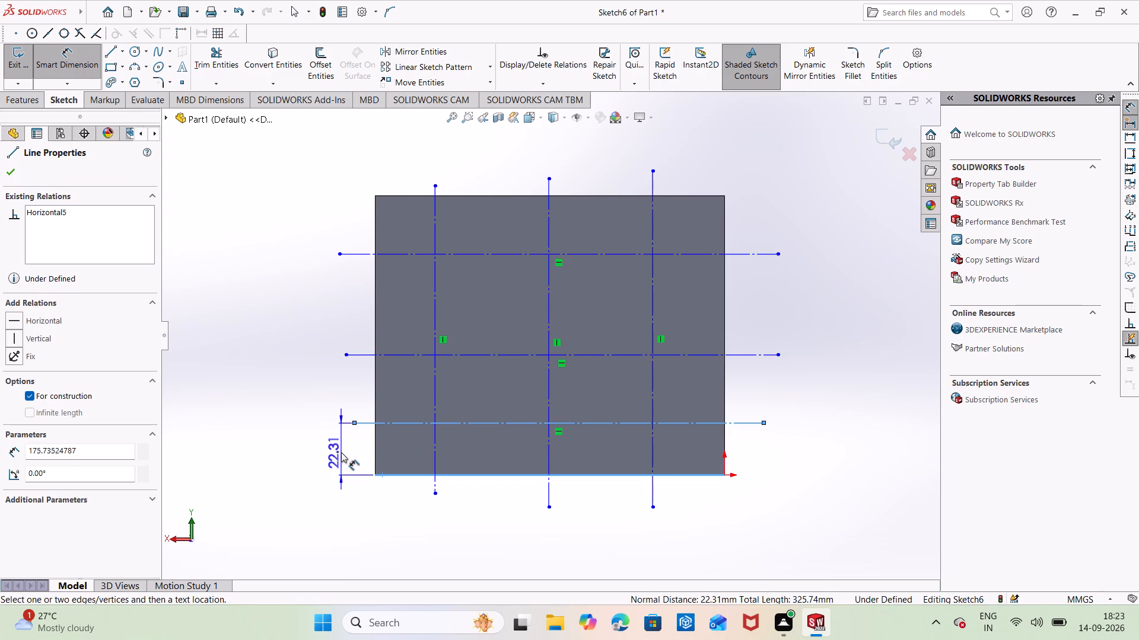
click(341, 452)
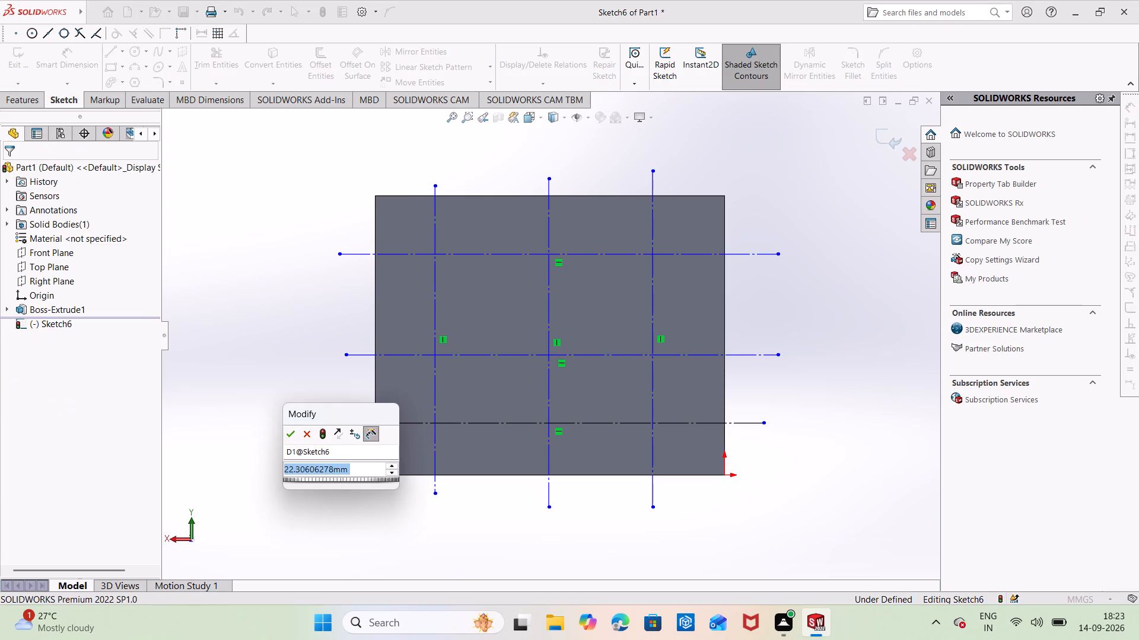
key(BackSpace)
text(32.5)
key(Return)
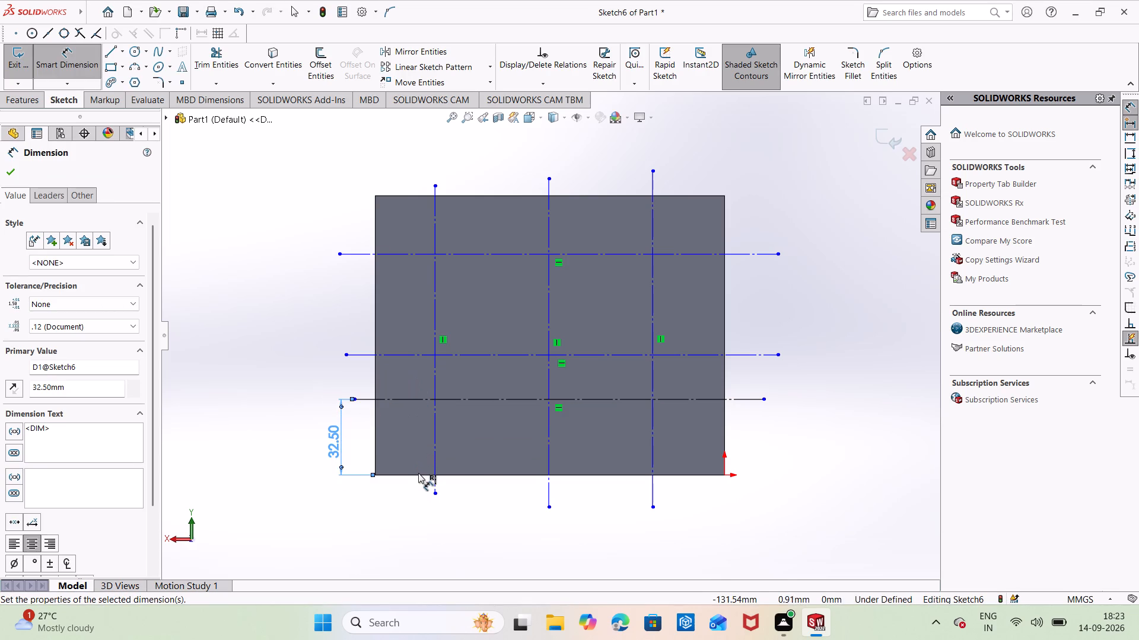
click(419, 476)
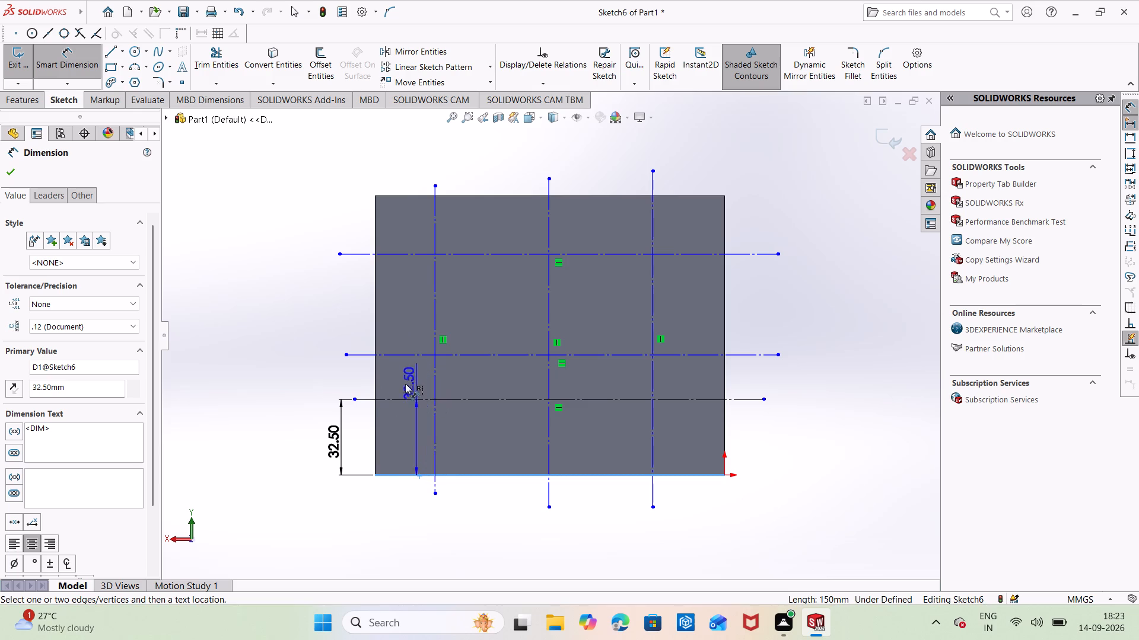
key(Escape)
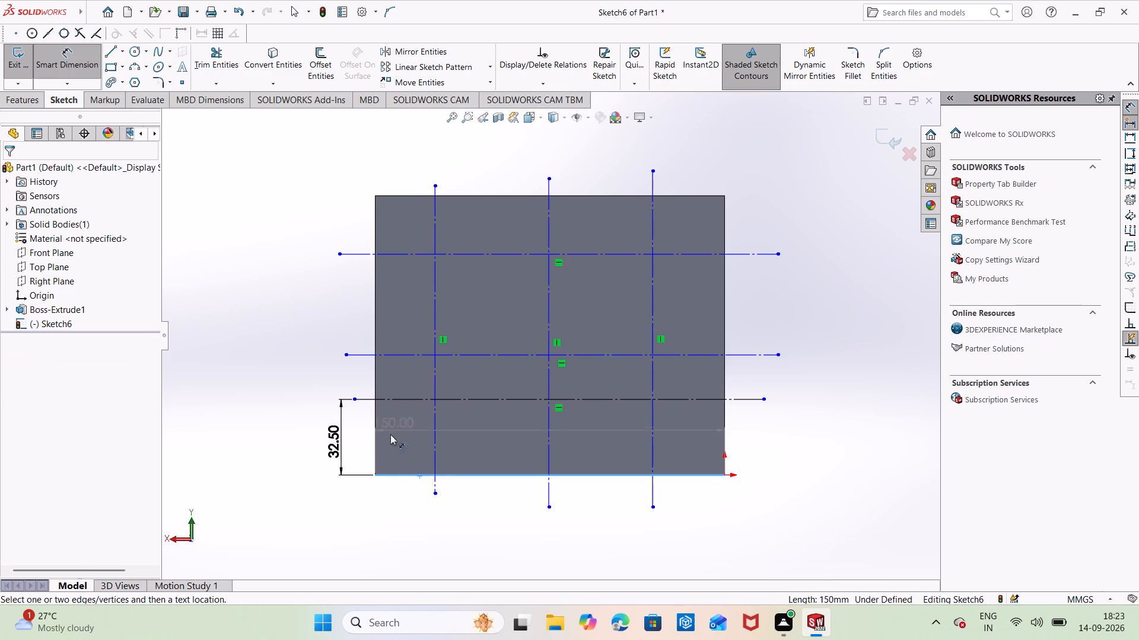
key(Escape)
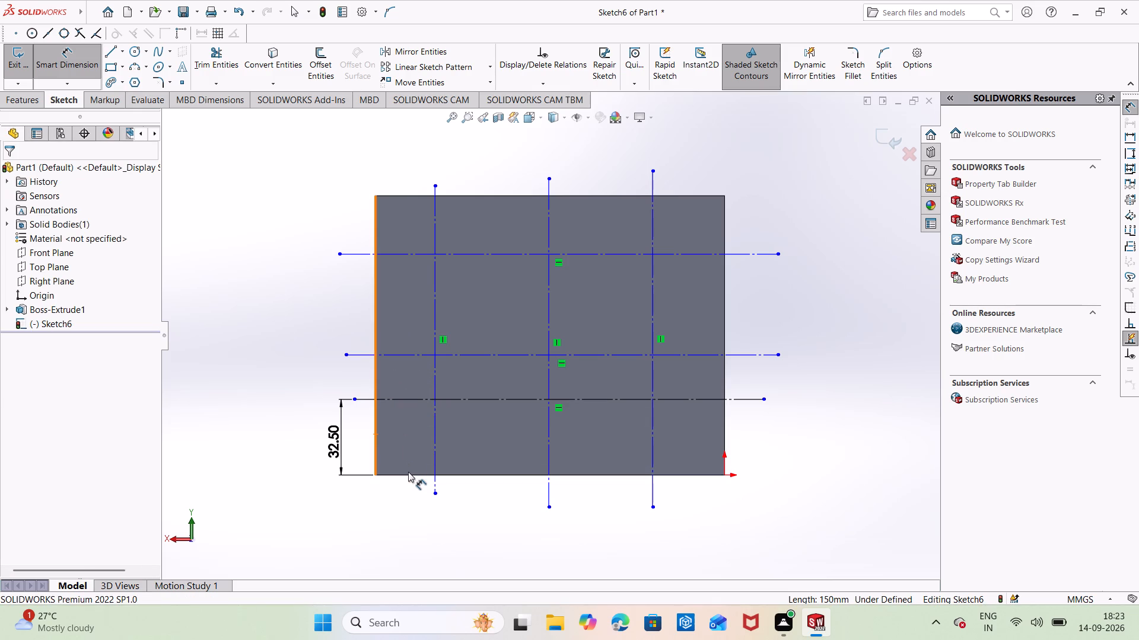
Dimension the middle horizontal construction line 60 mm from the block's bottom edge.
click(408, 472)
click(420, 475)
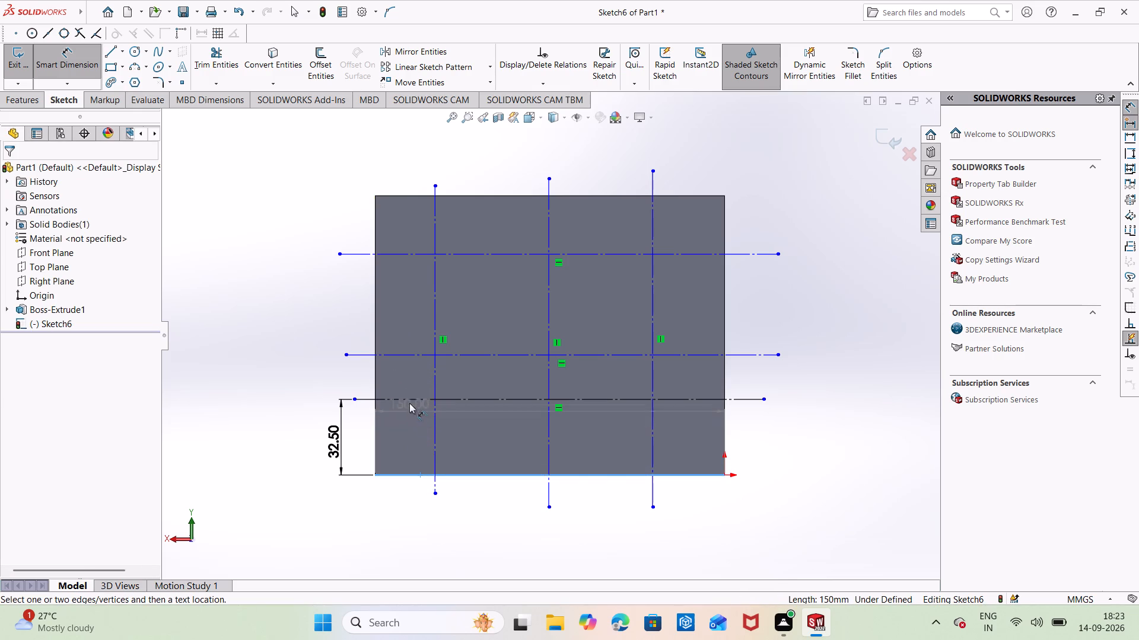
click(402, 354)
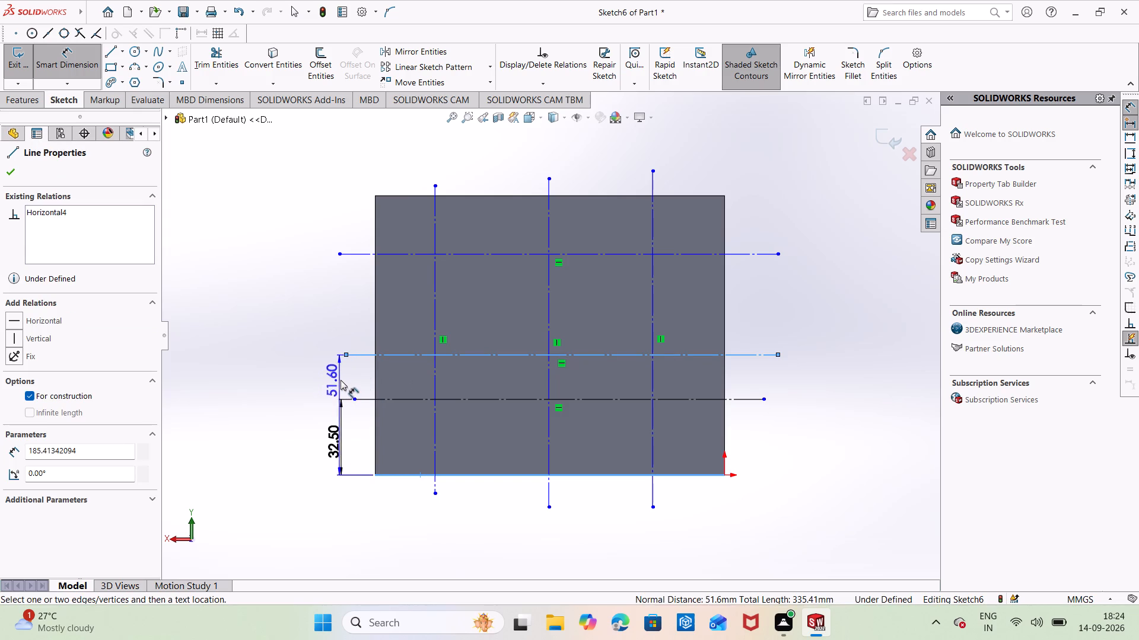
click(341, 378)
key(BackSpace)
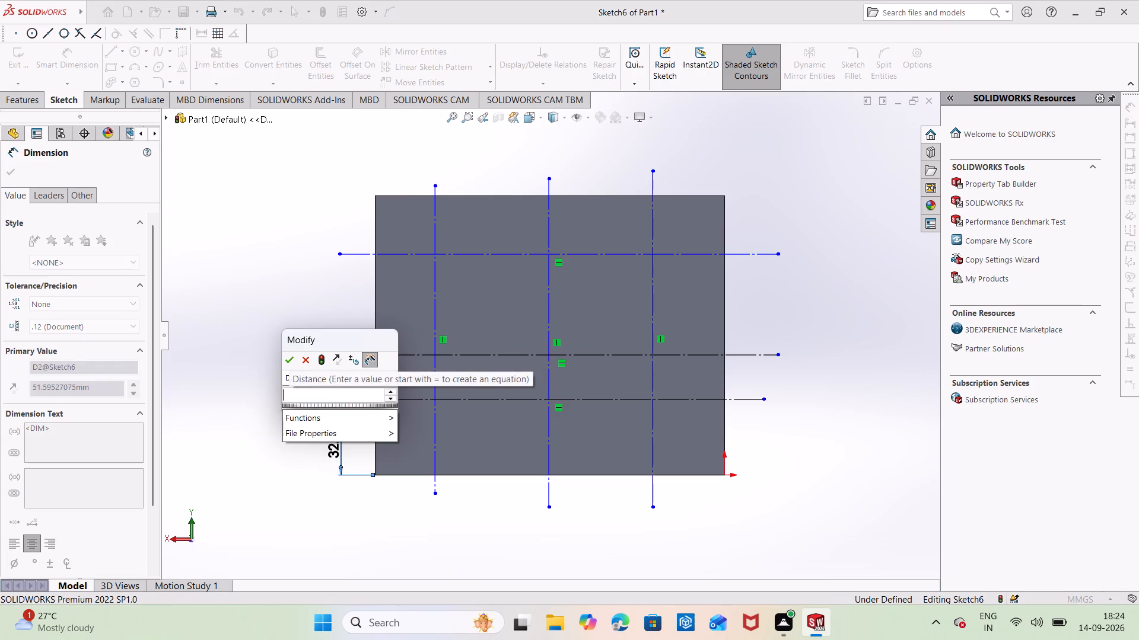
text(60)
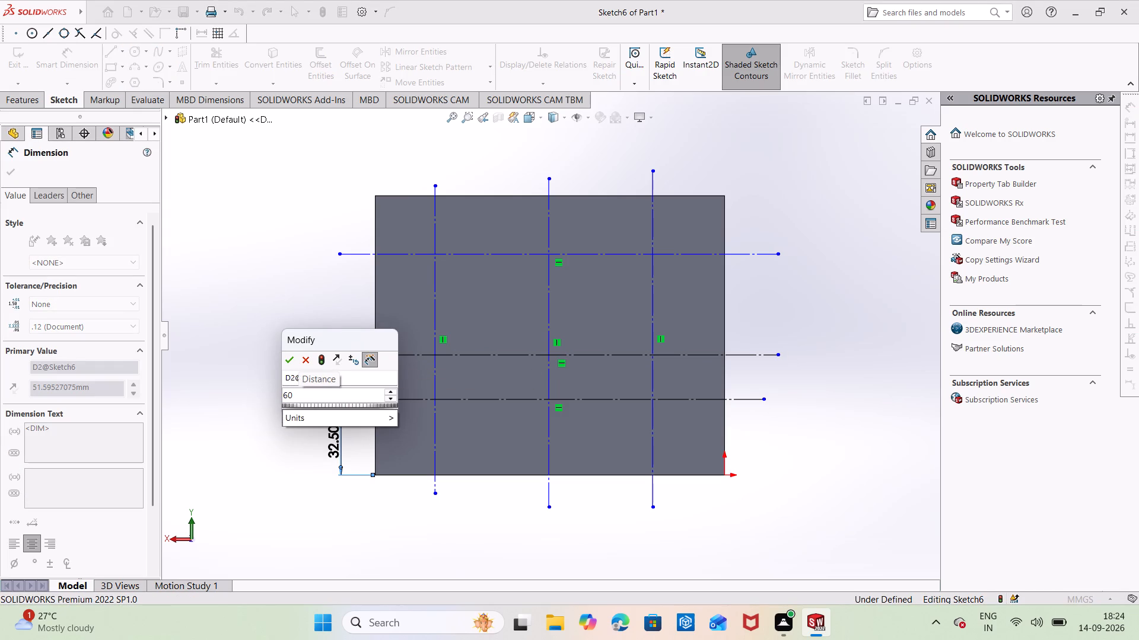
key(Return)
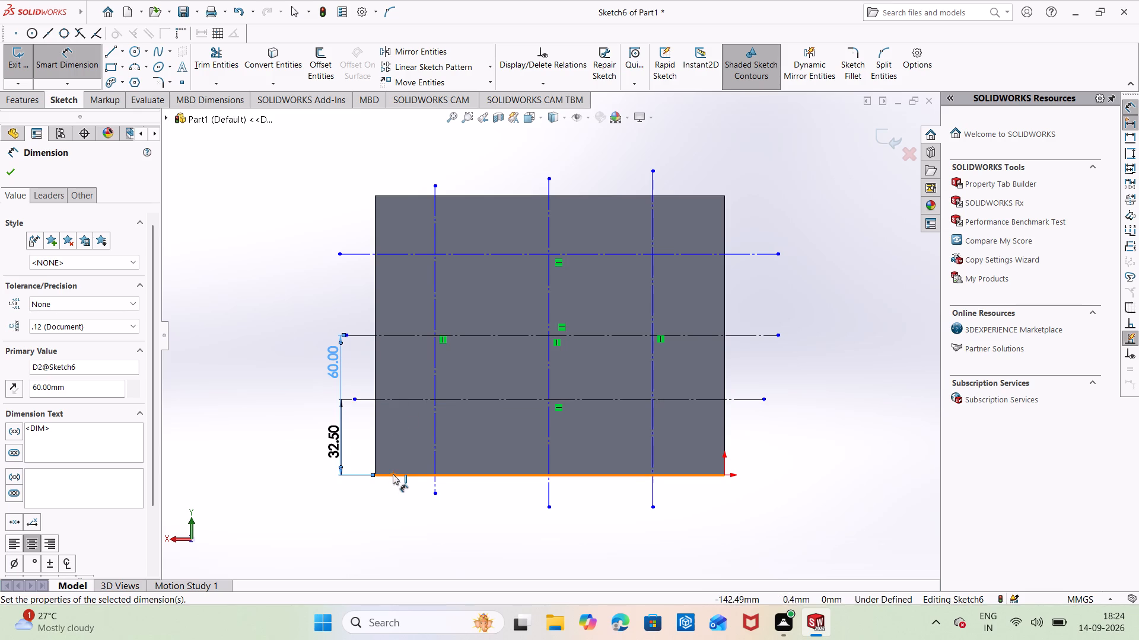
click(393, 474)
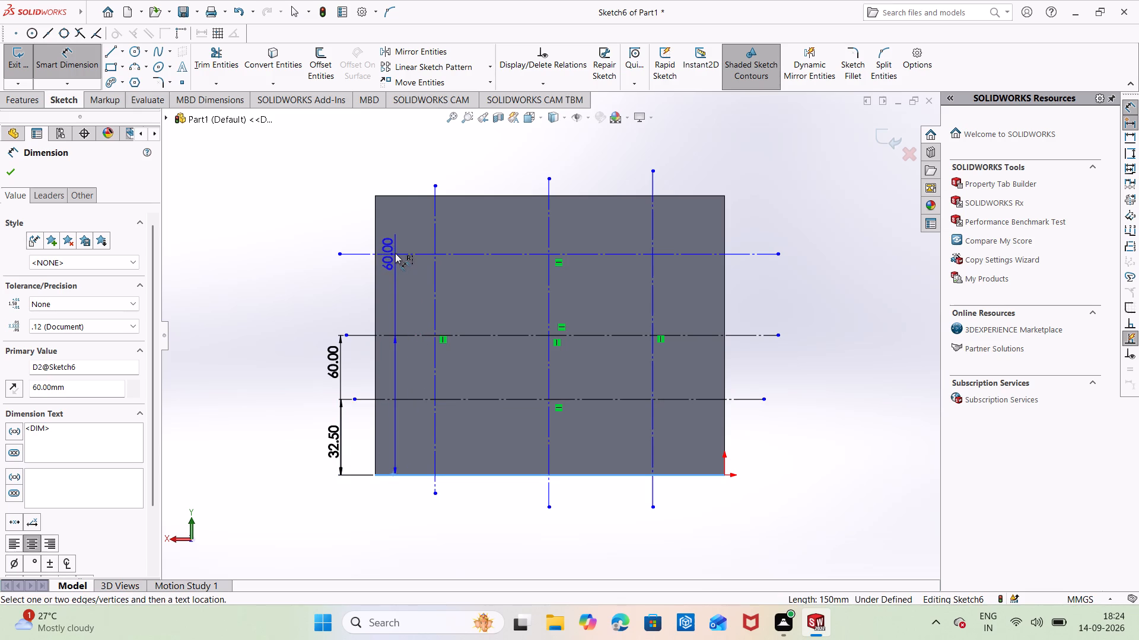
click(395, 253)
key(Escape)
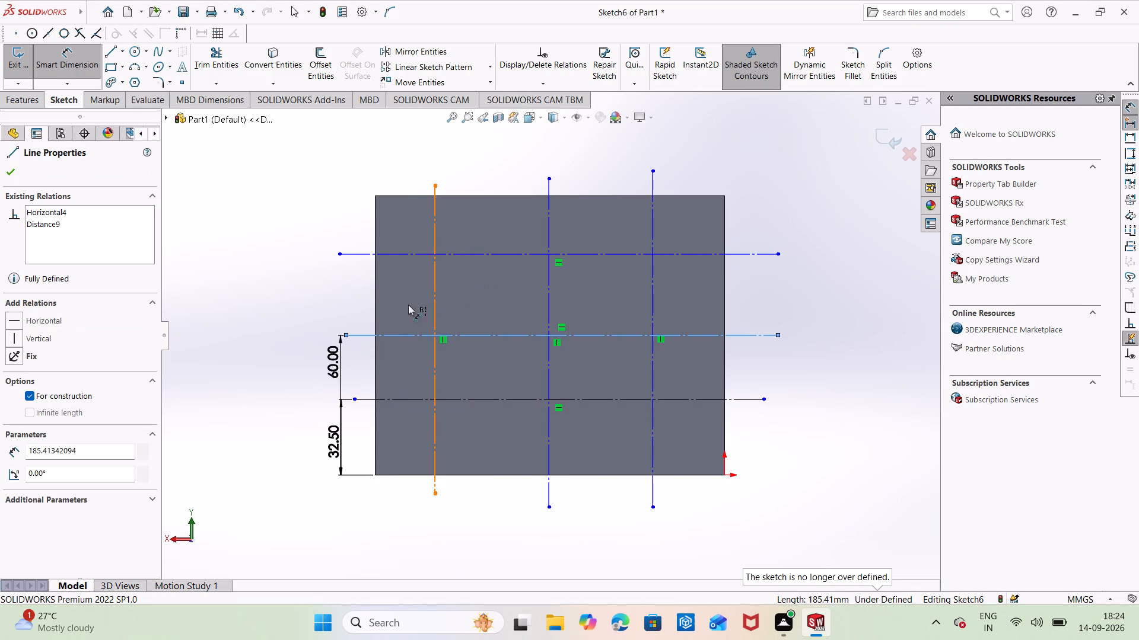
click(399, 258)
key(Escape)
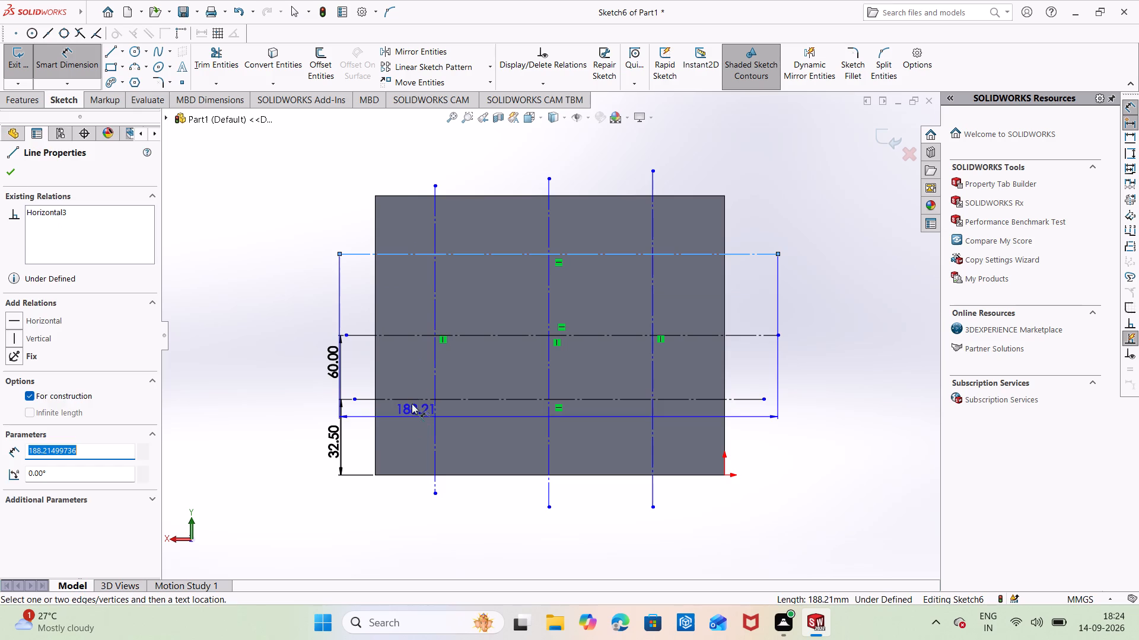
Dimension the uppermost horizontal construction line 87.5 mm from the block's bottom edge.
click(400, 475)
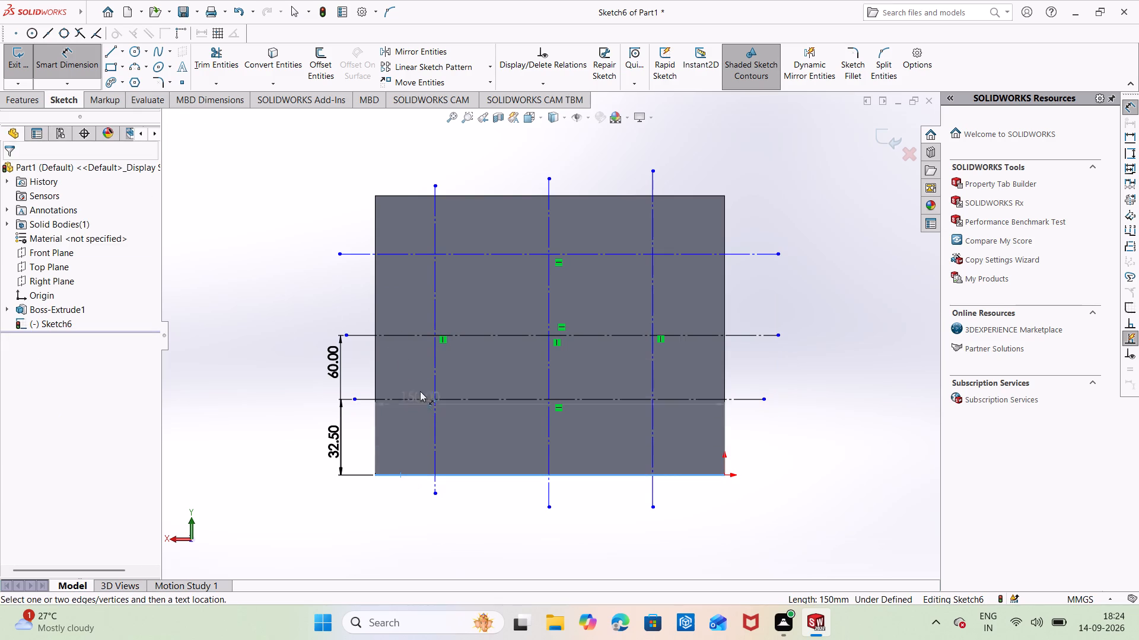
click(413, 256)
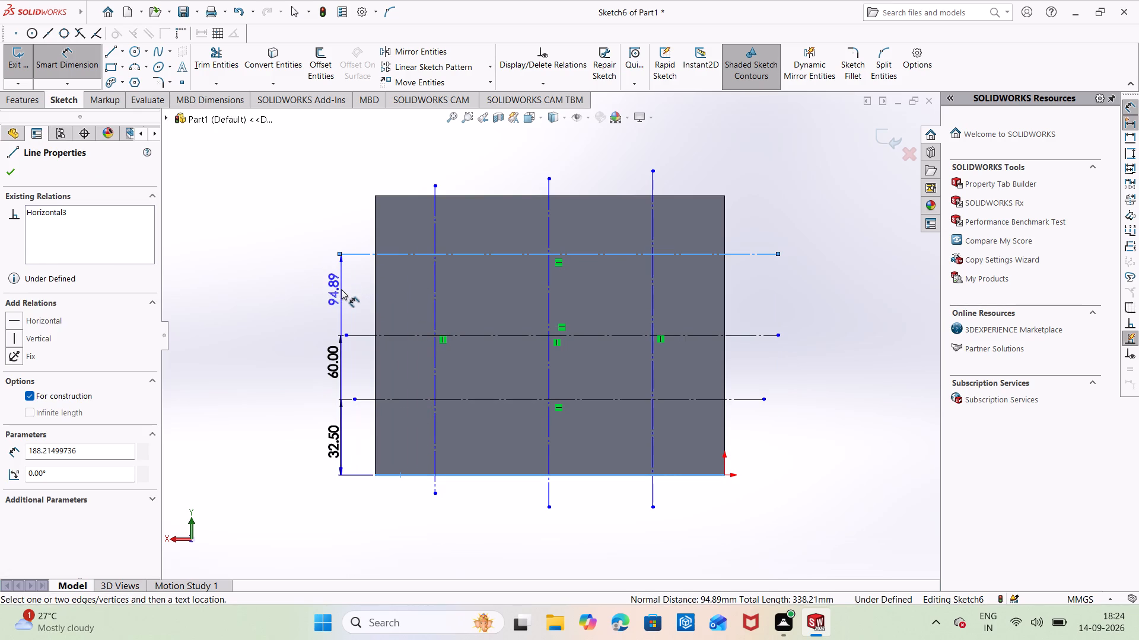
click(341, 289)
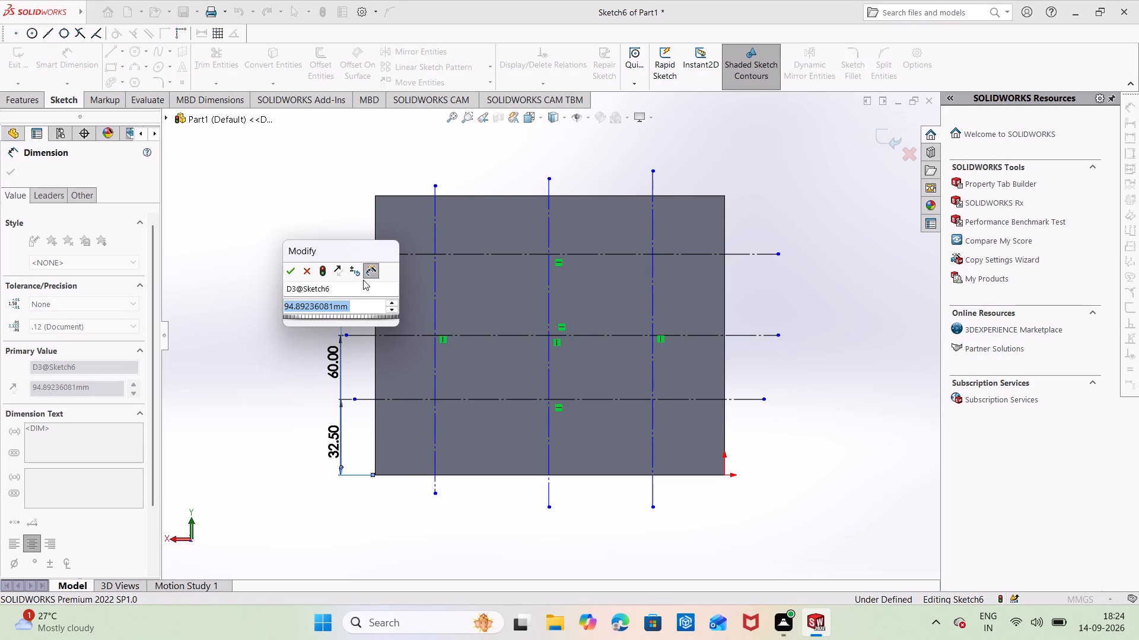
key(BackSpace)
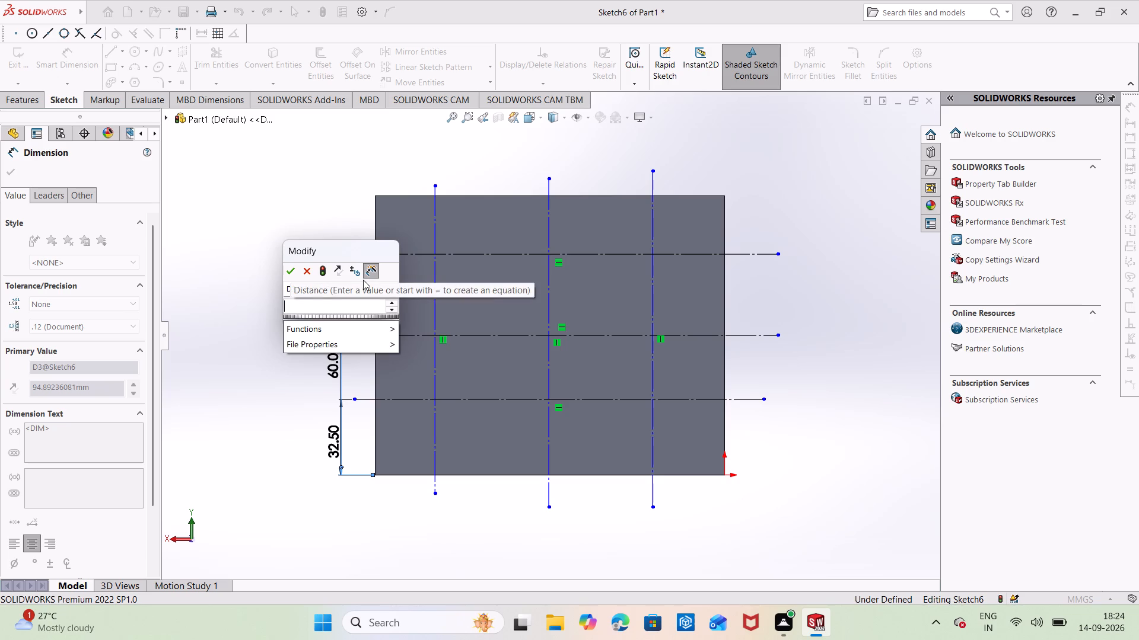
text(87)
text(.5)
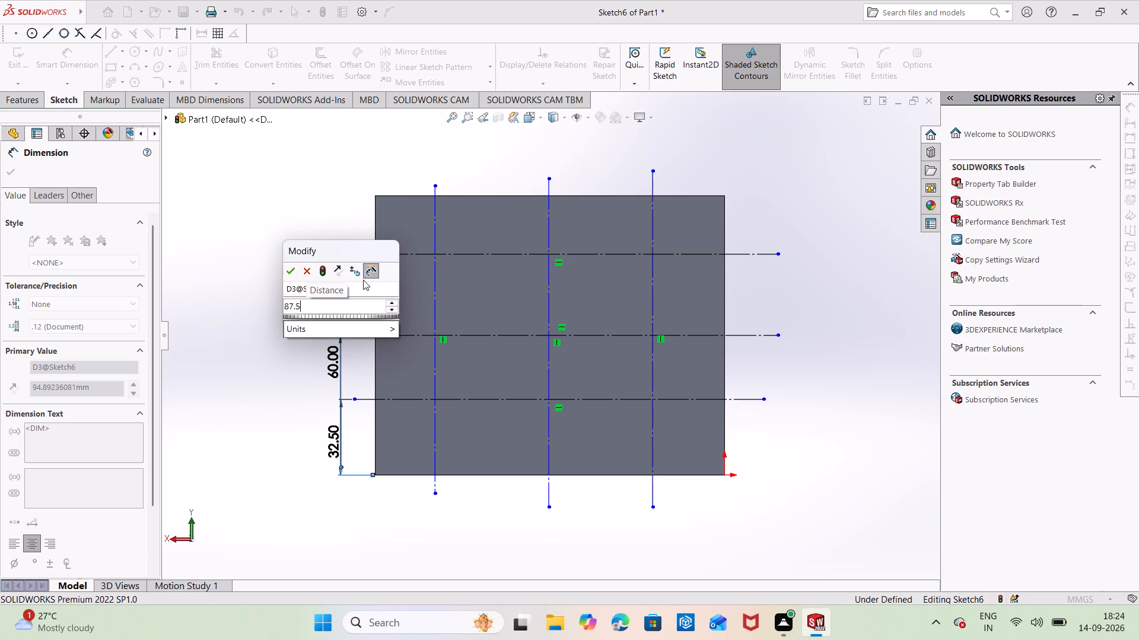
key(Return)
click(280, 236)
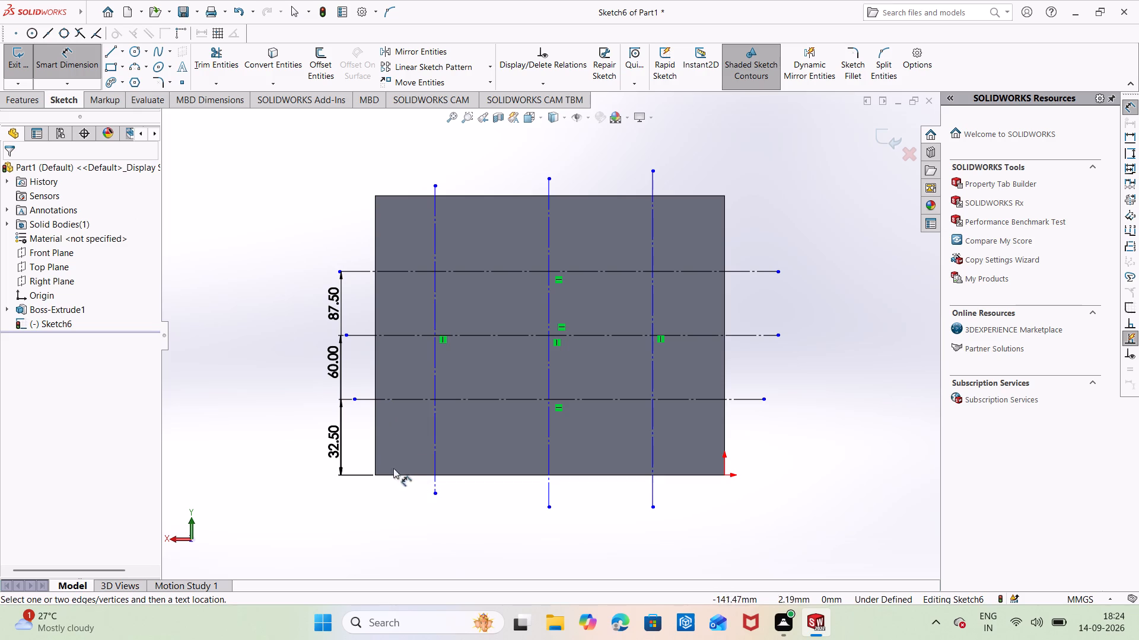
Dimension the vertical construction line farthest from the origin 25 mm from the block's side edge opposite the origin.
click(375, 449)
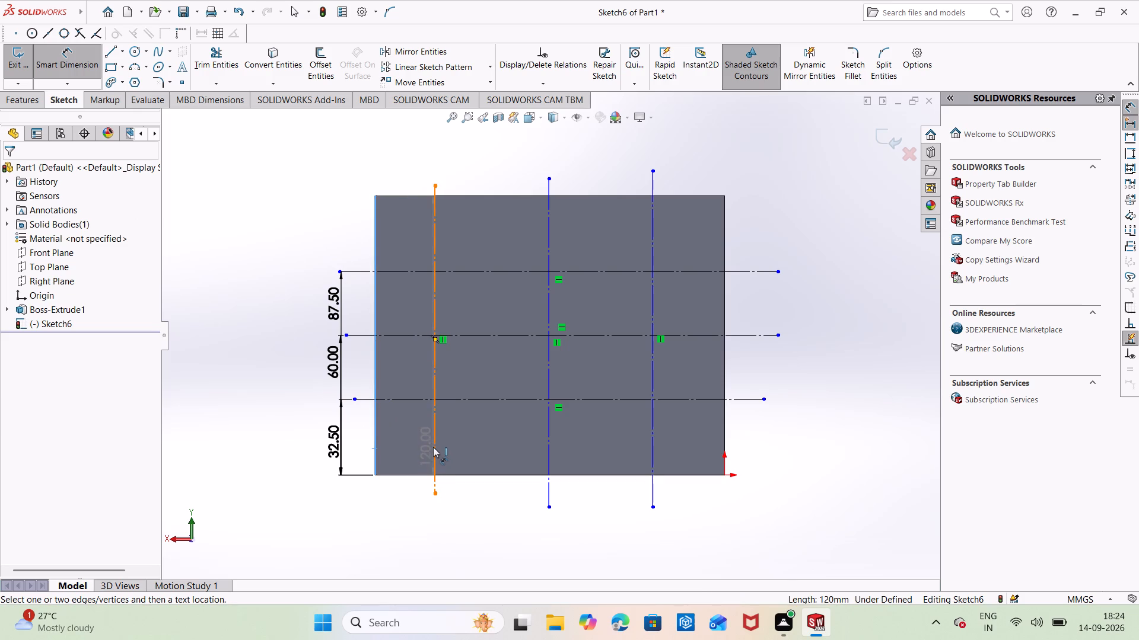
click(433, 447)
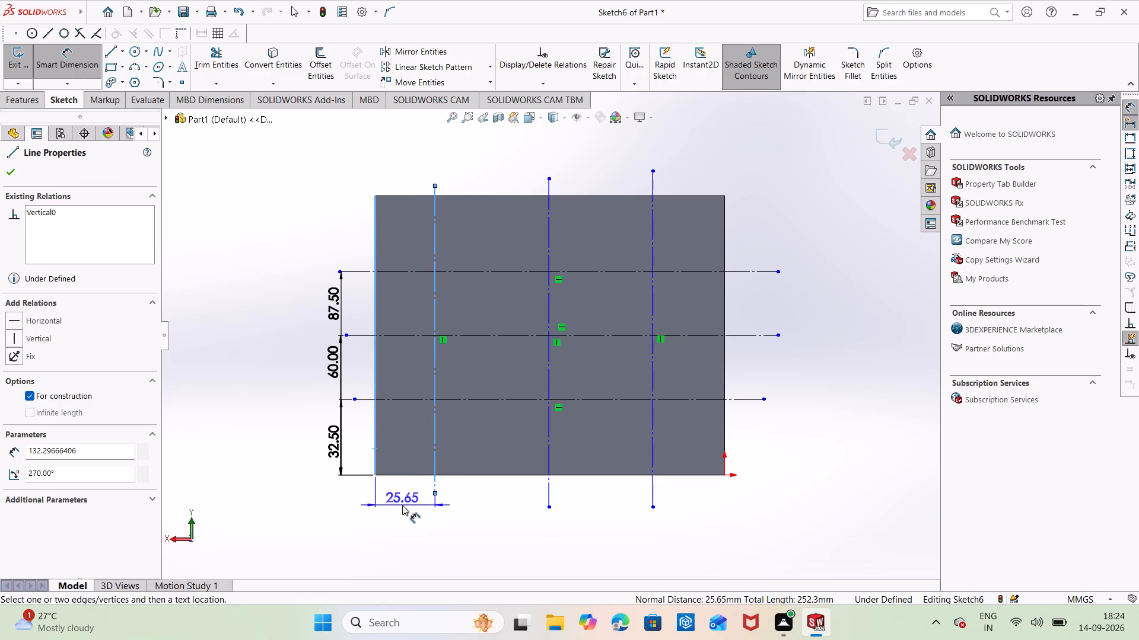
click(402, 505)
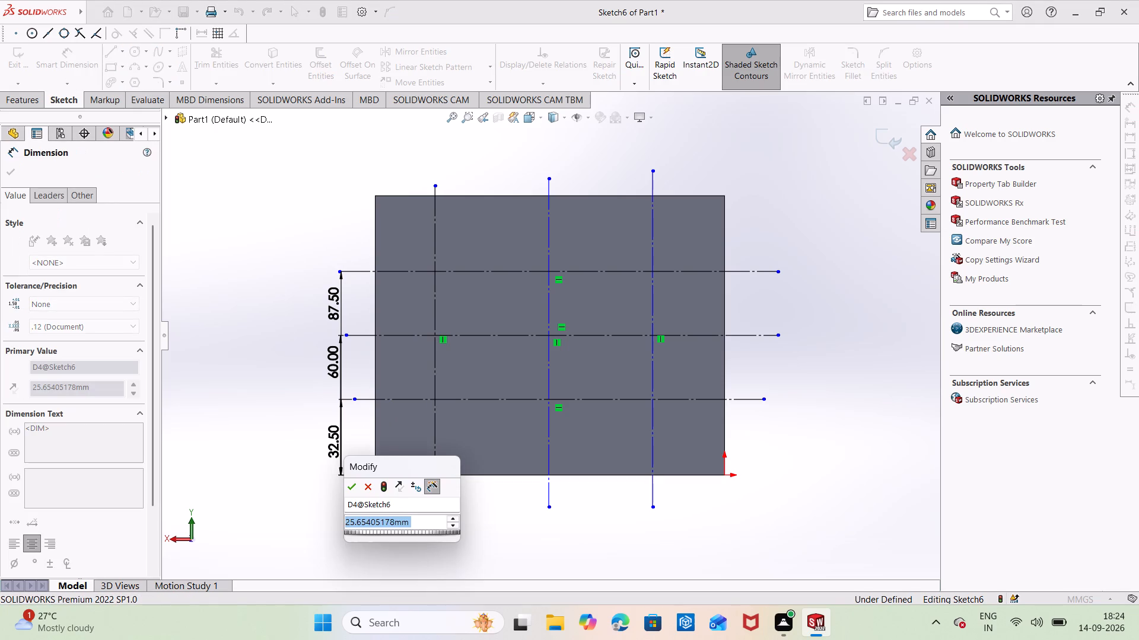
key(BackSpace)
text(25)
key(Return)
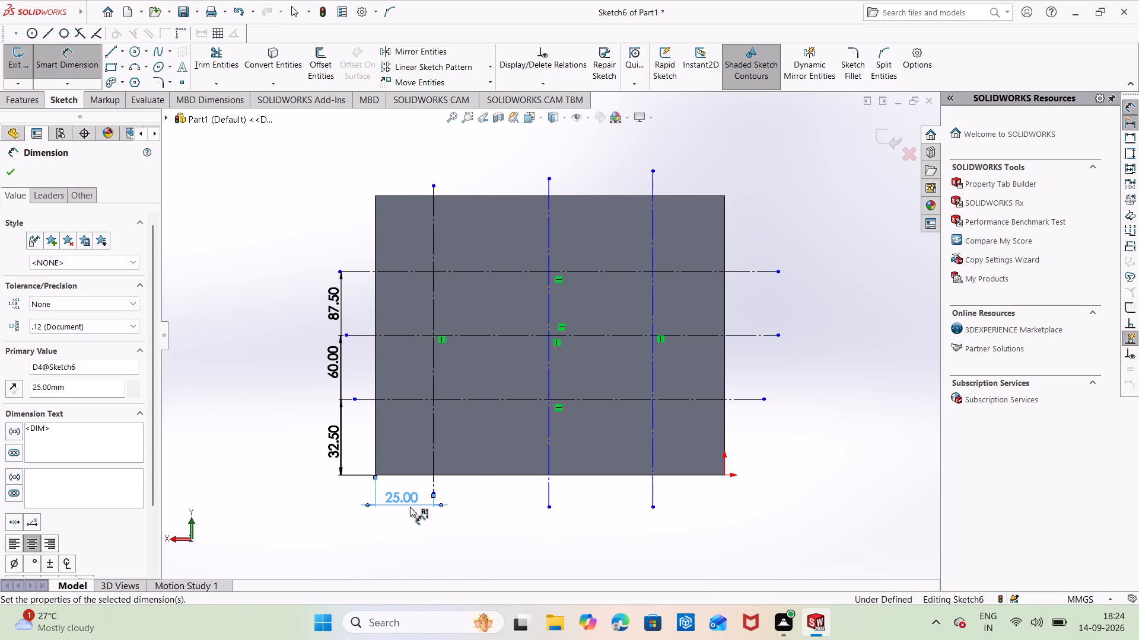
Dimension the middle vertical construction line's distance from the block's side edge opposite the origin.
click(376, 434)
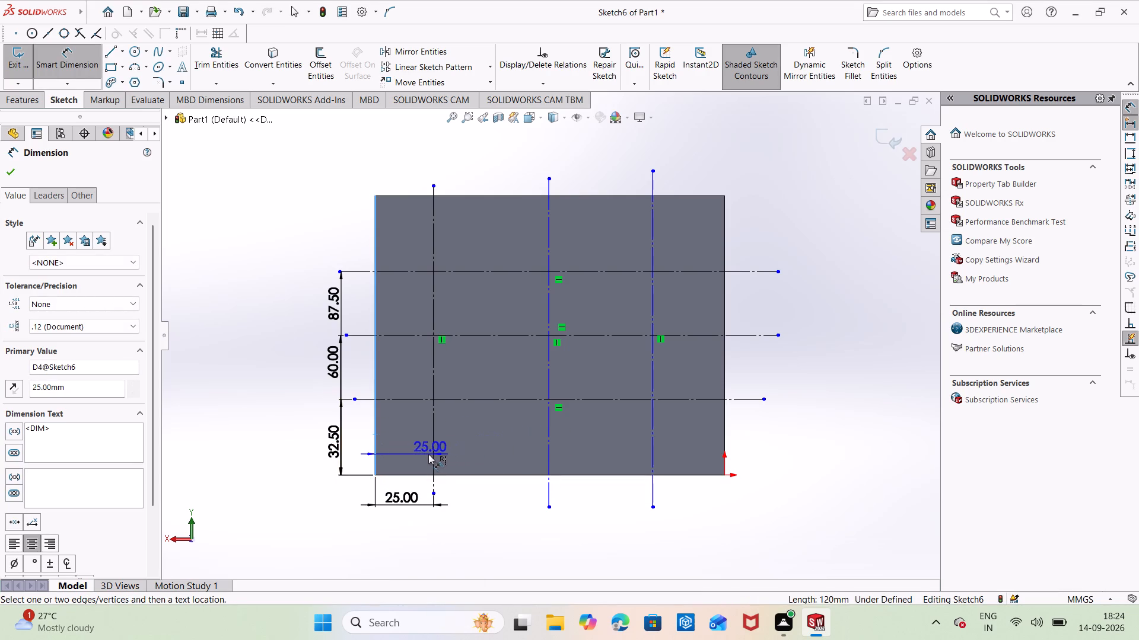
key(Escape)
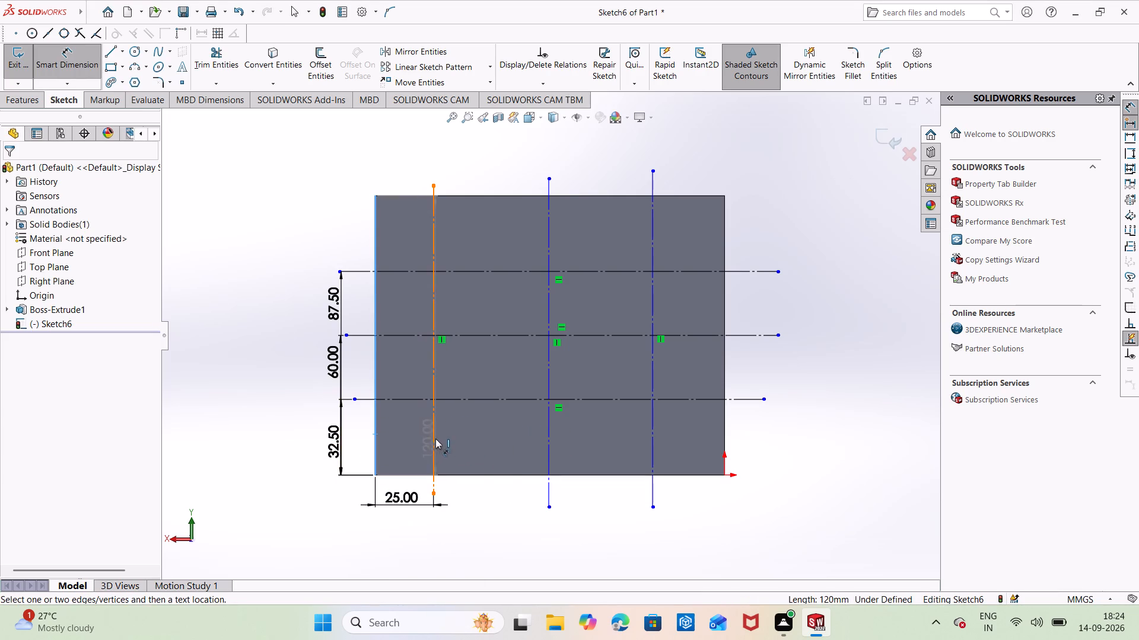
click(548, 433)
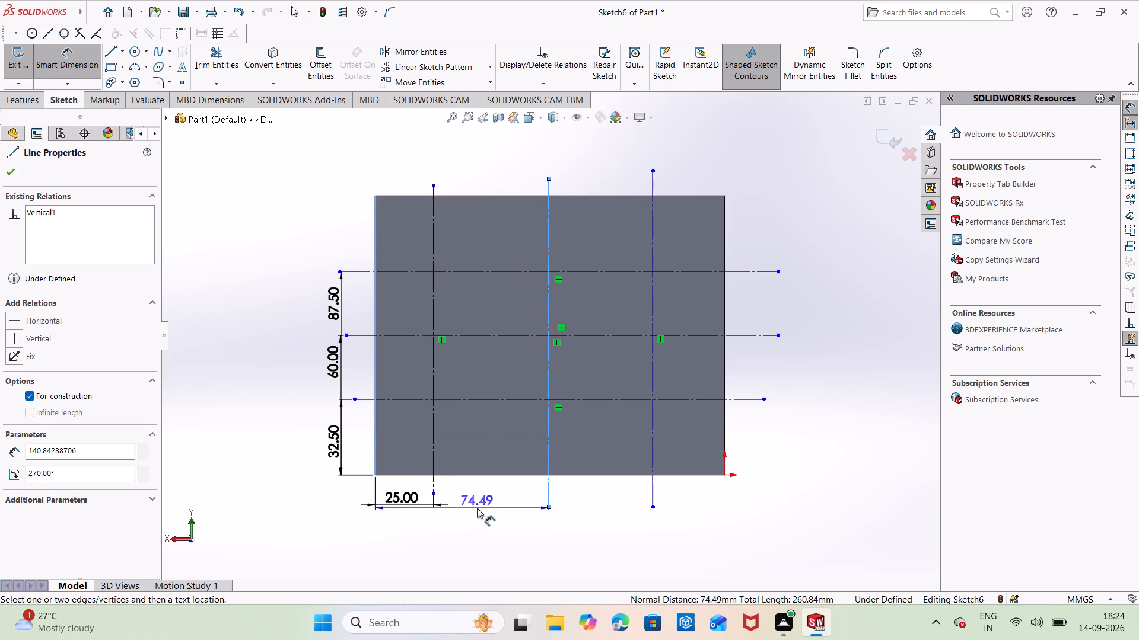
click(482, 505)
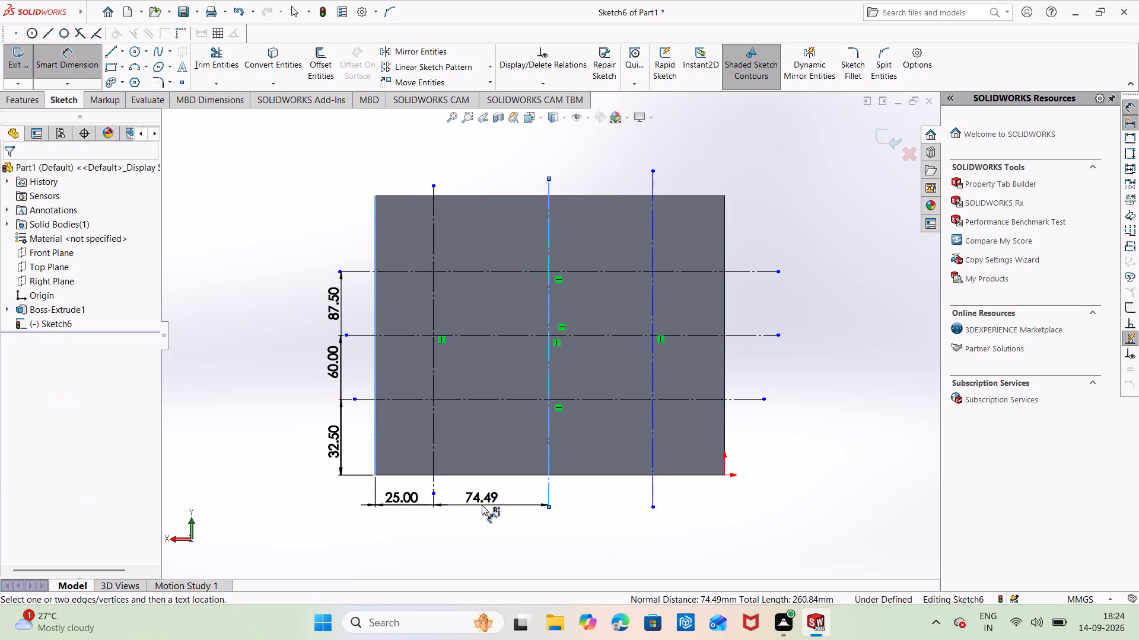
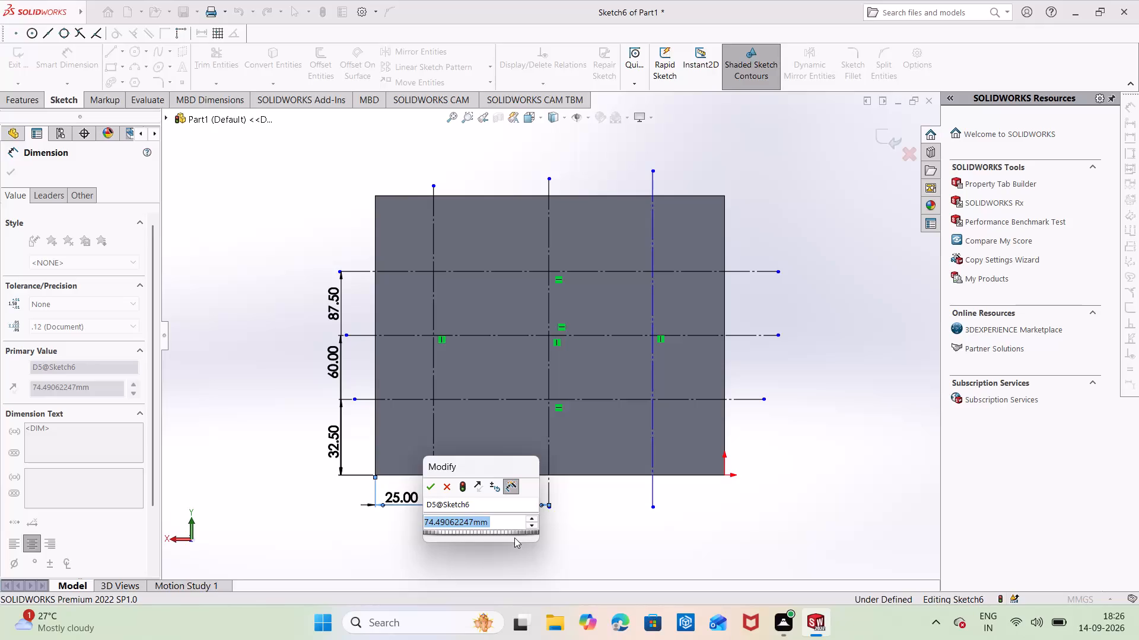
Set the middle vertical construction line's distance from the block's side edge opposite the origin to 75 mm.
key(BackSpace)
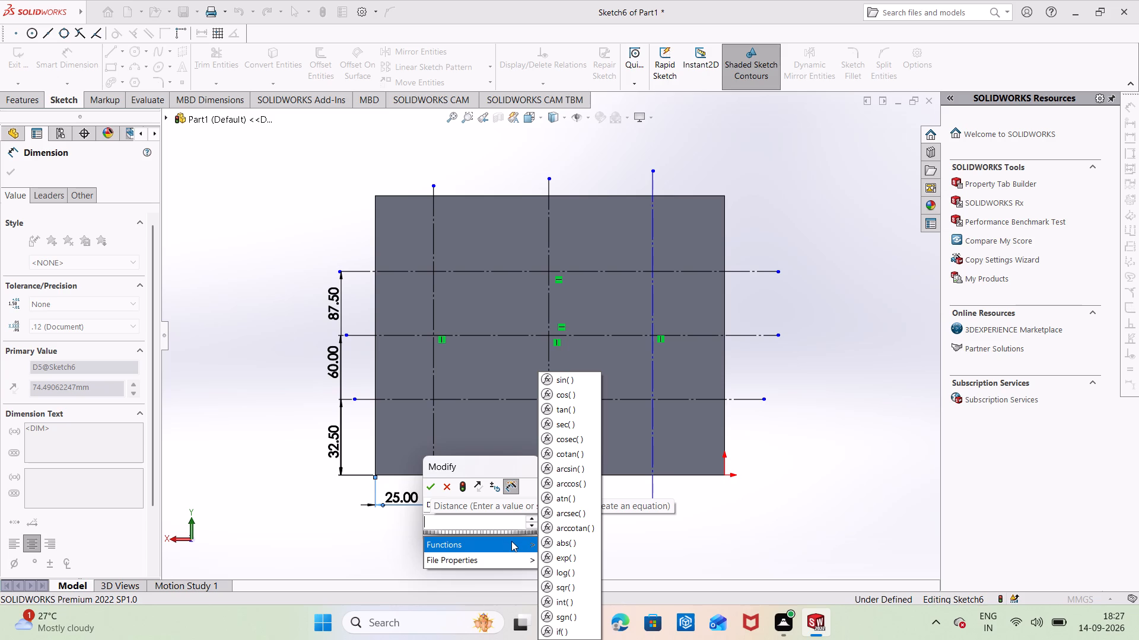
key(7)
key(5)
key(Return)
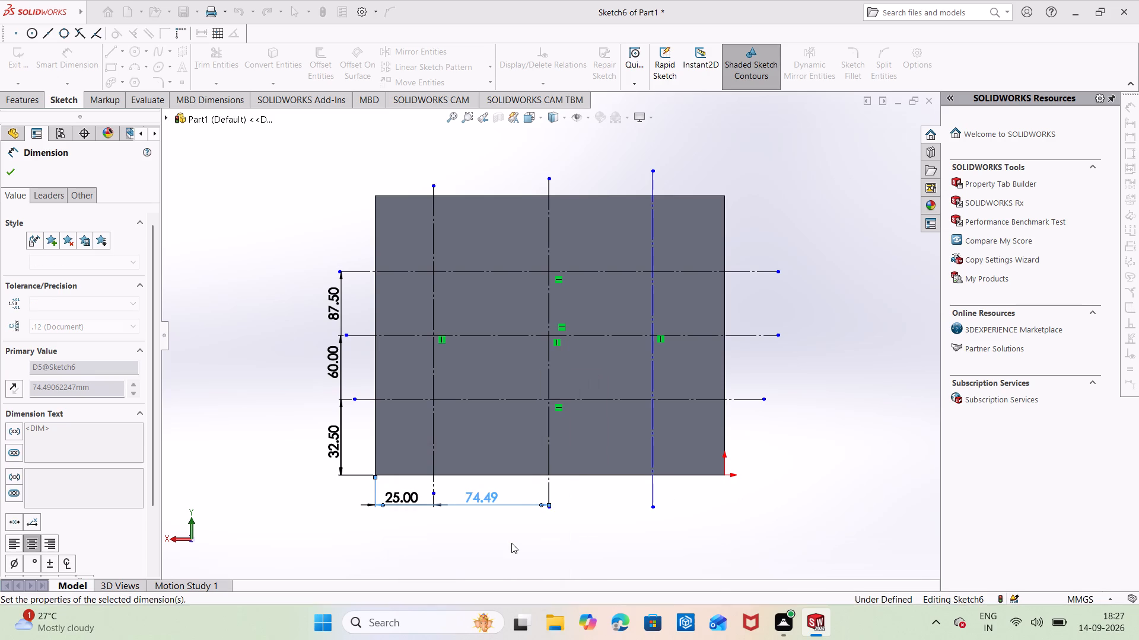
Dimension the vertical construction line nearest the origin 125 mm from the block's side edge opposite the origin.
click(376, 429)
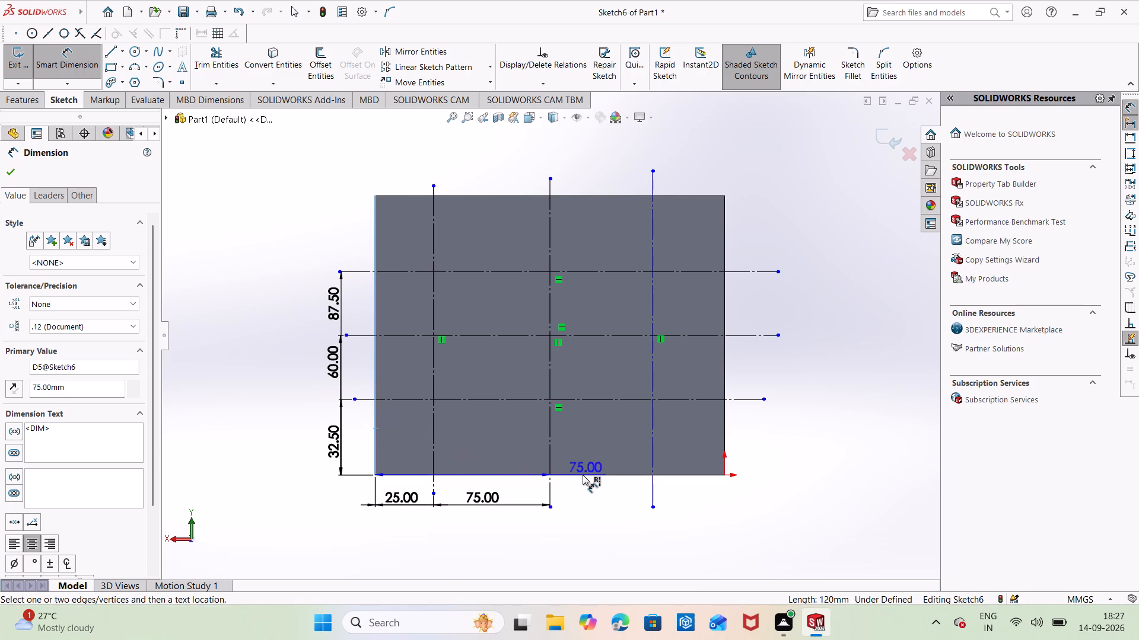
key(Escape)
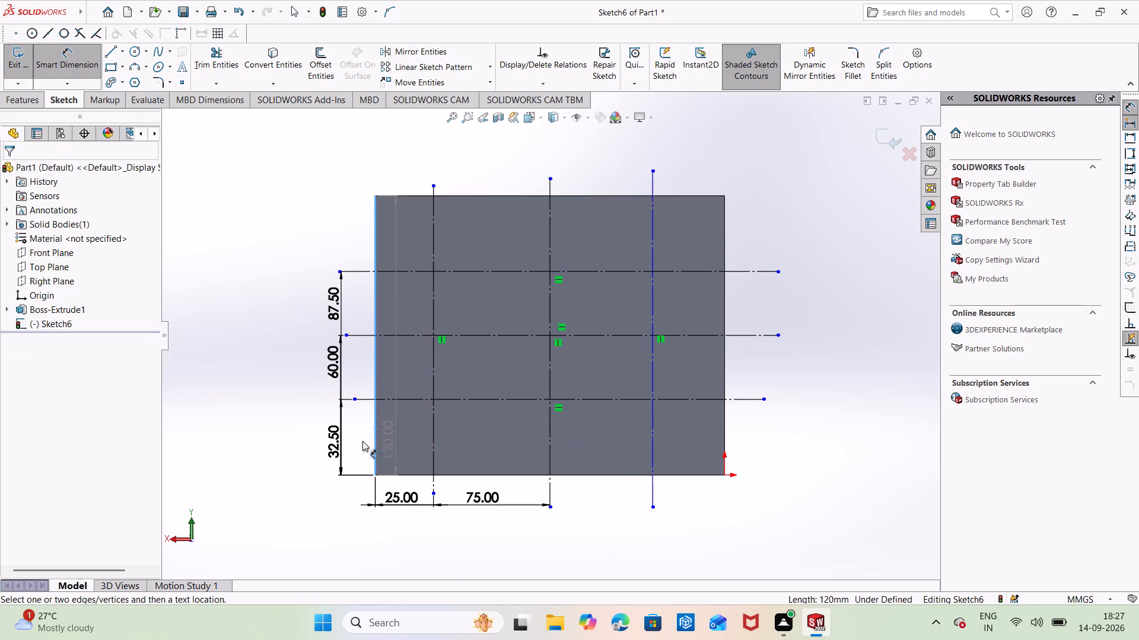
click(650, 448)
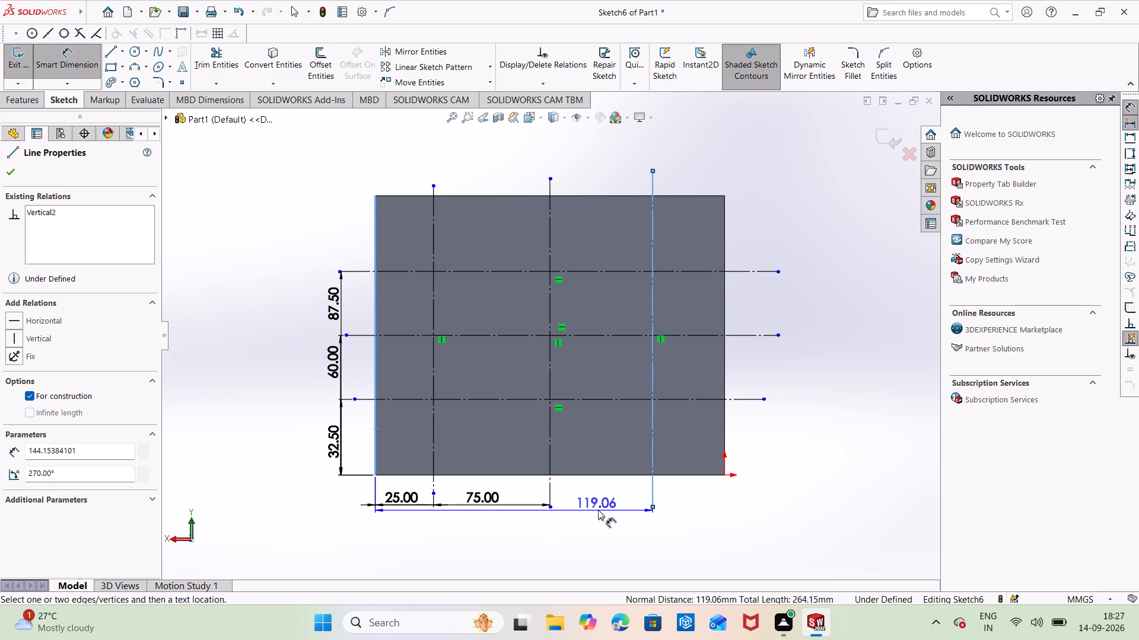
click(602, 504)
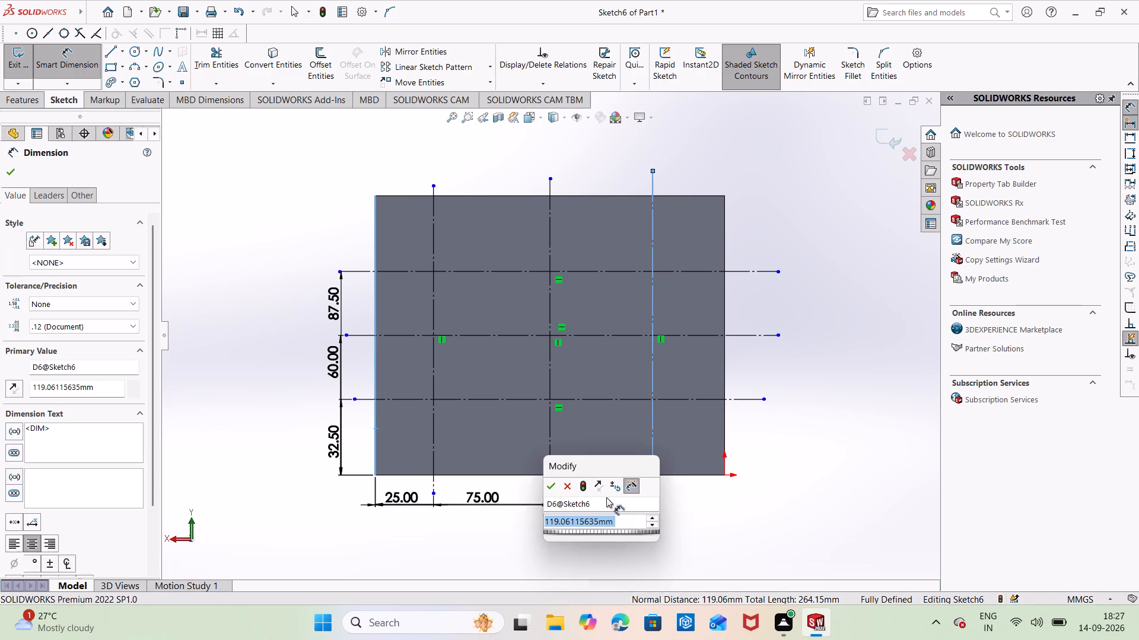
key(BackSpace)
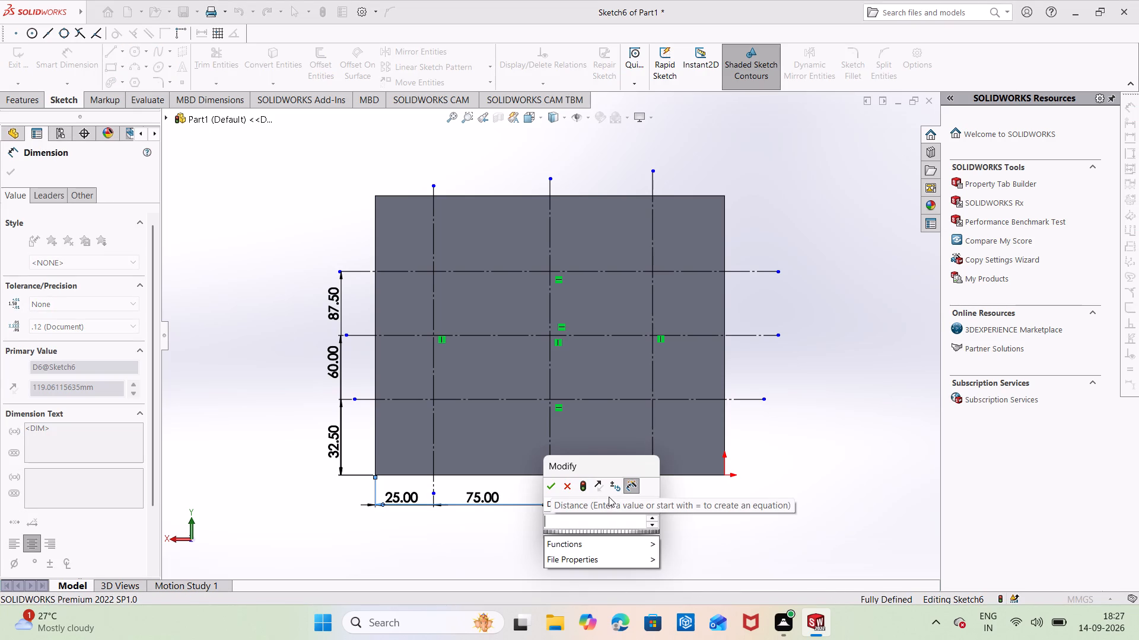
key(1)
text(25)
key(Return)
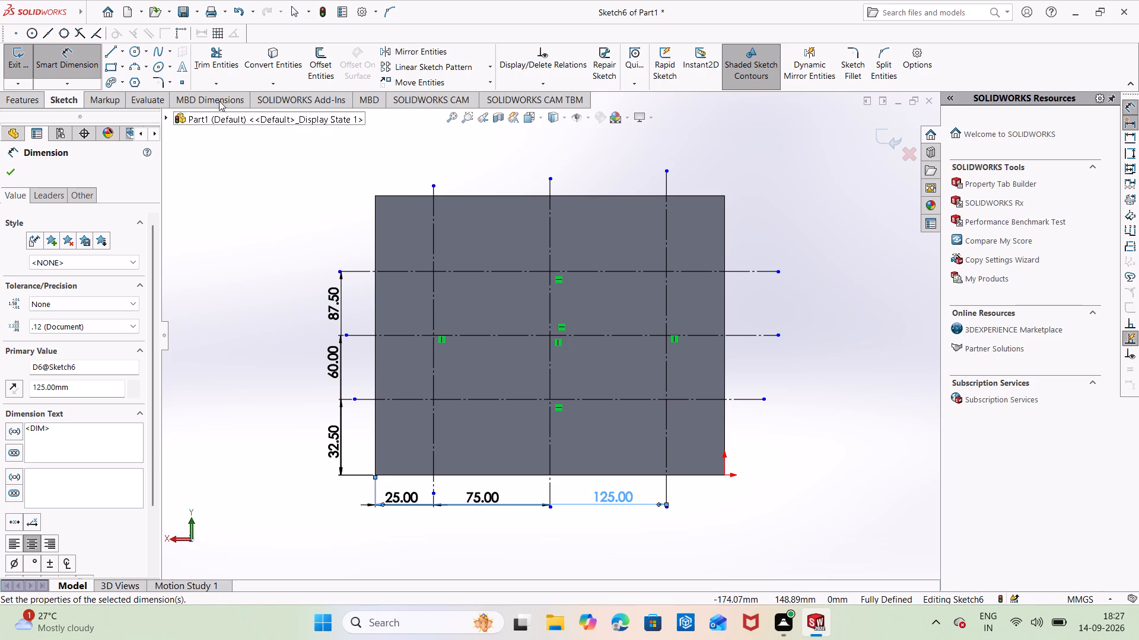
key(Escape)
key(Escape)
drag(384, 146, 392, 116)
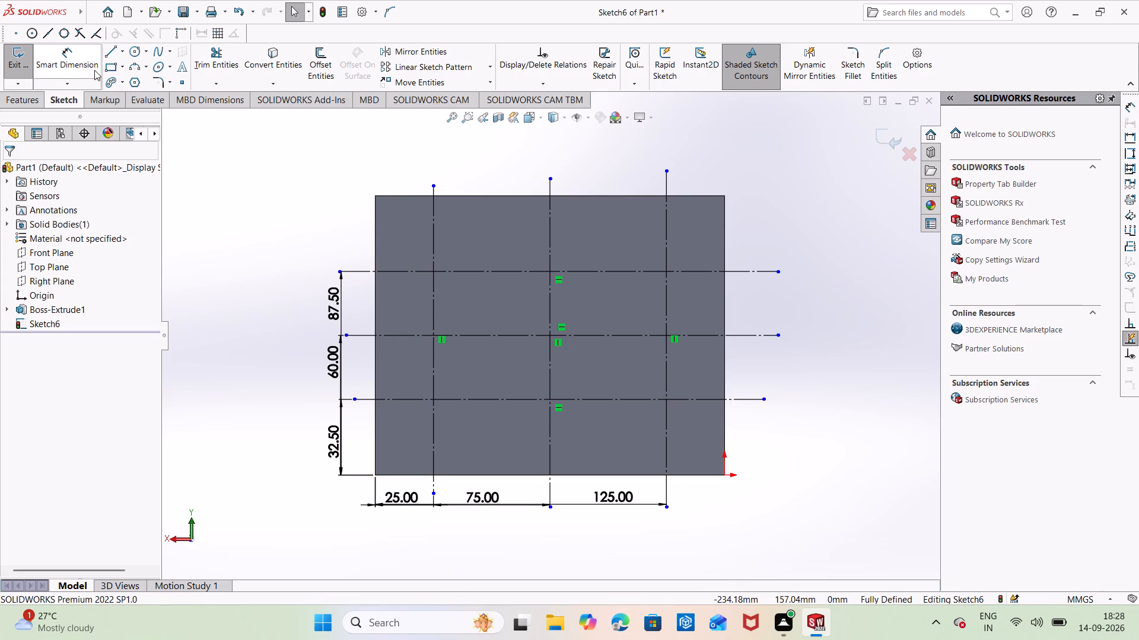
Sketch three circles centred on the lowest horizontal construction line's intersections, radii about 17.5, 16.6 and 15.5 mm, ending nearest the origin.
click(132, 49)
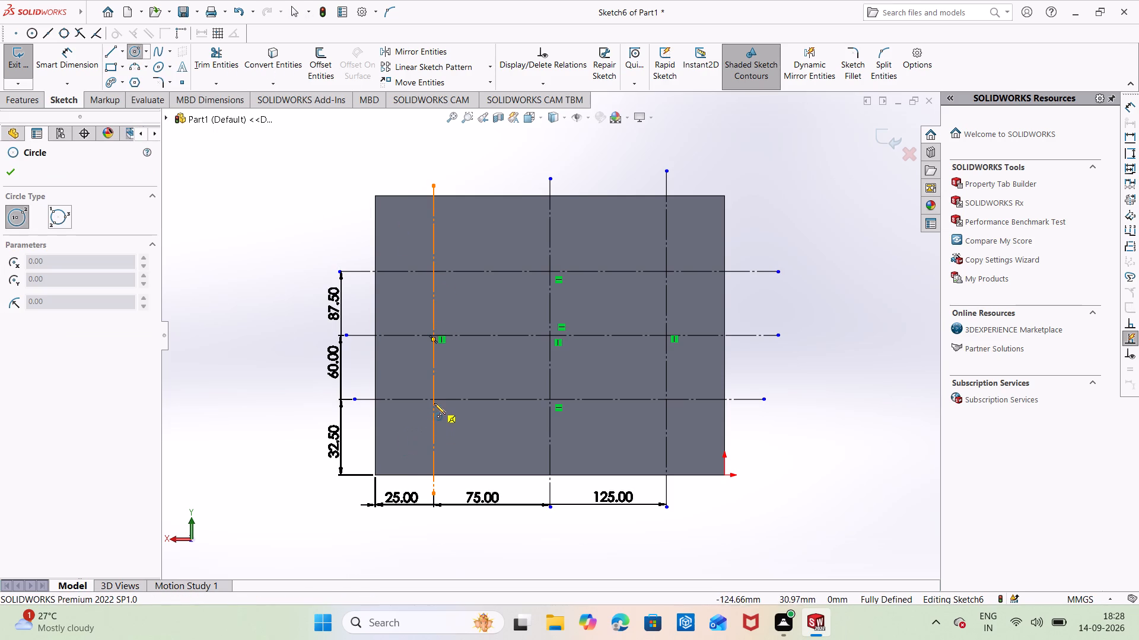
scroll(434, 399, up, 4)
scroll(434, 399, down, 6)
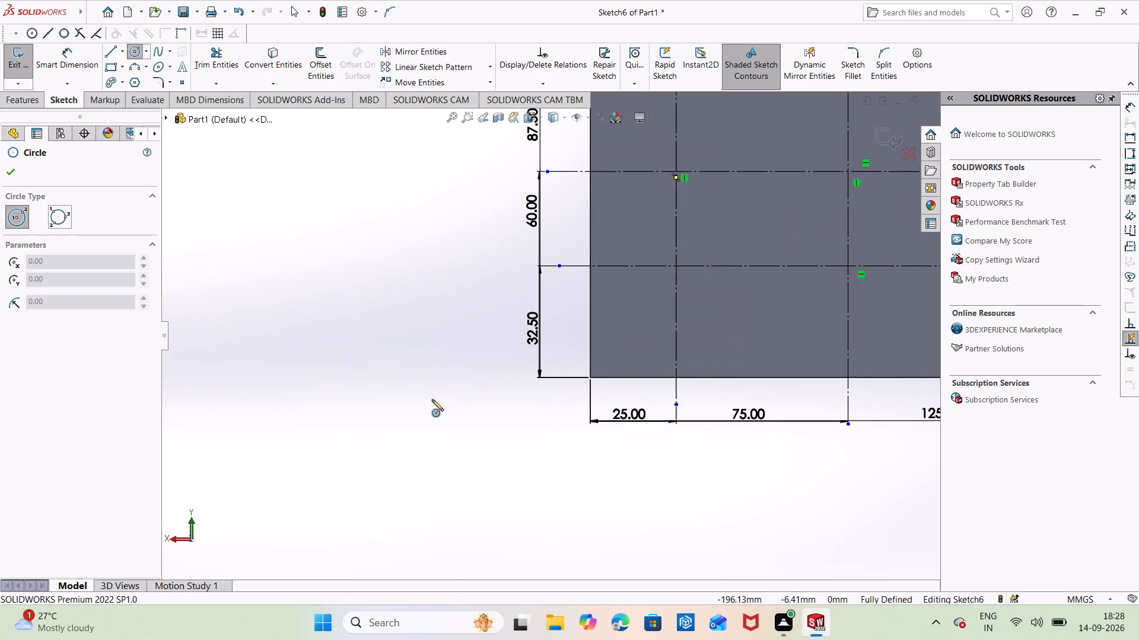
ctrl+middle_drag(454, 401, 217, 514)
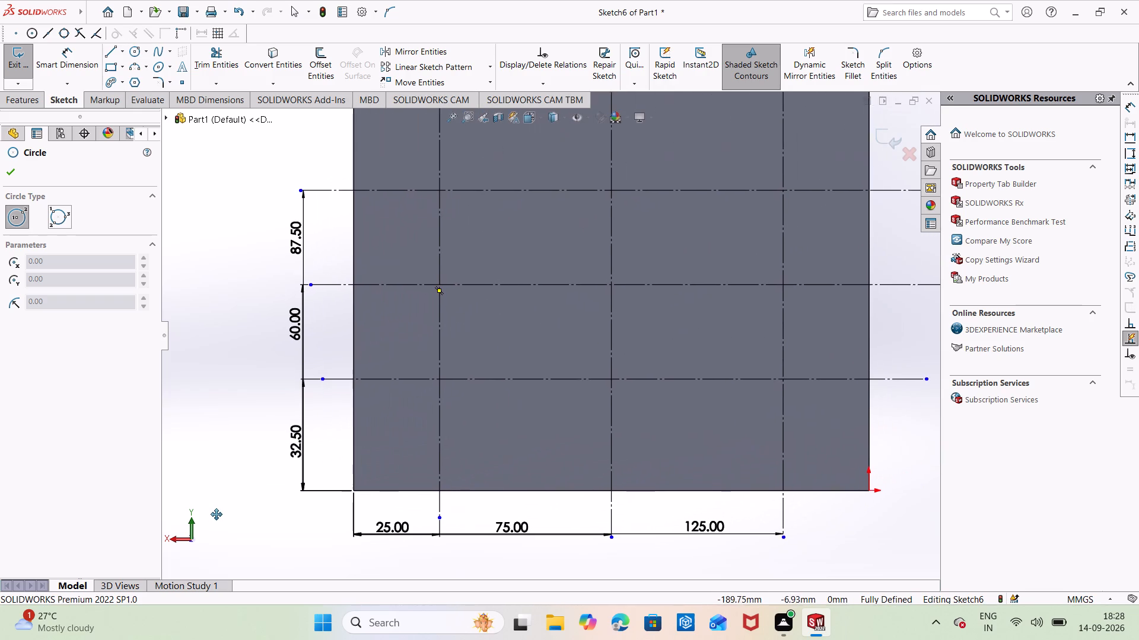
ctrl+middle_drag(217, 514, 217, 516)
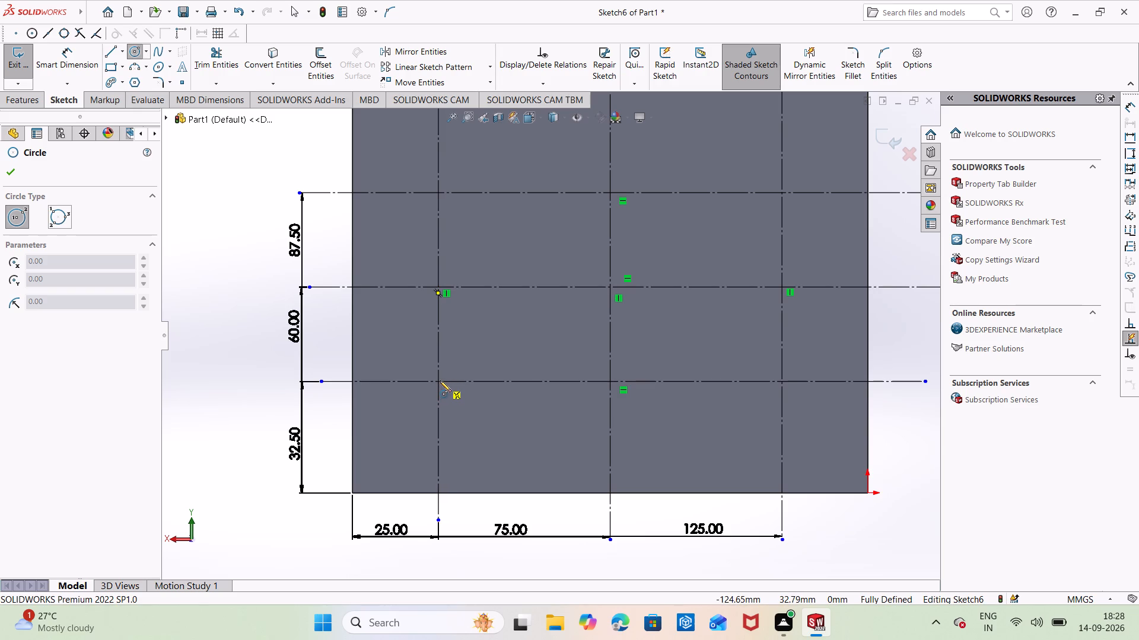
click(440, 382)
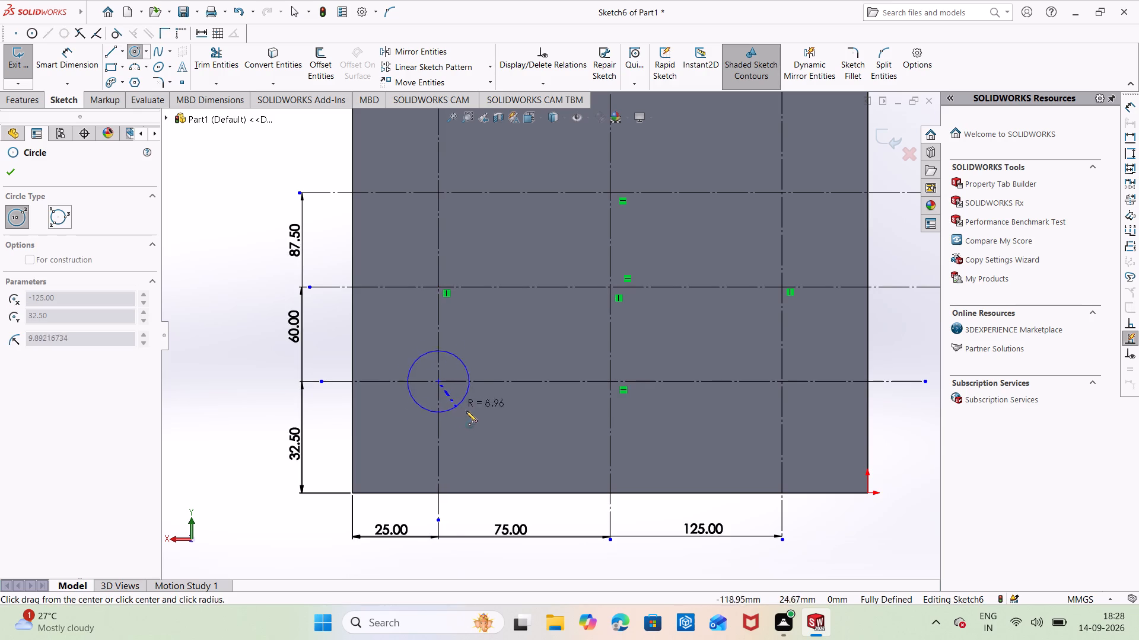
click(481, 424)
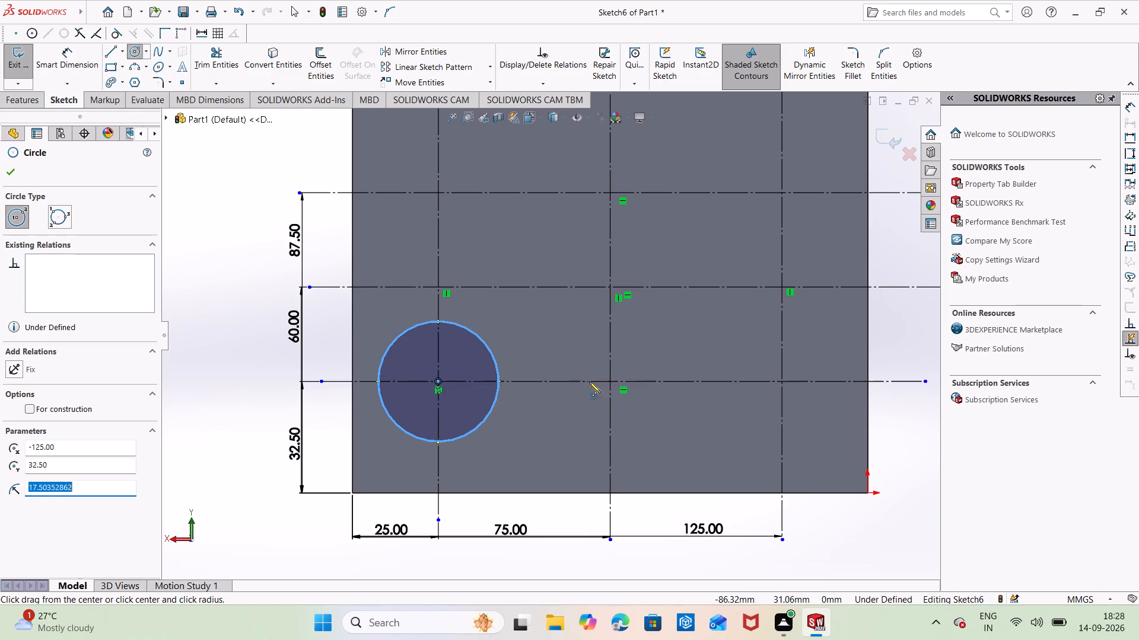
click(611, 382)
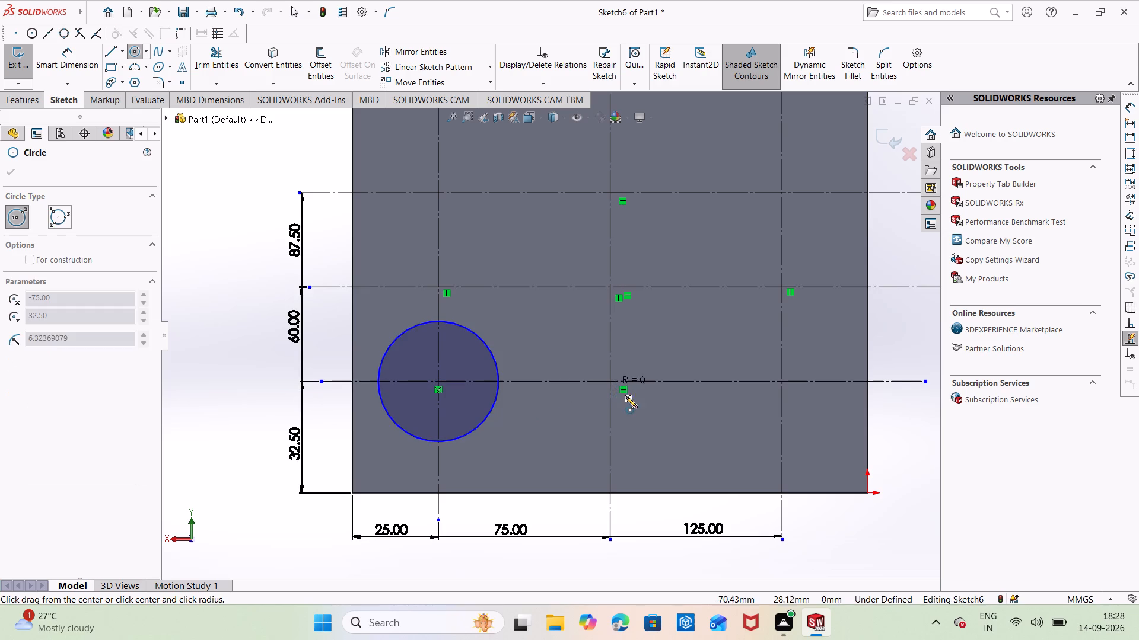
click(641, 429)
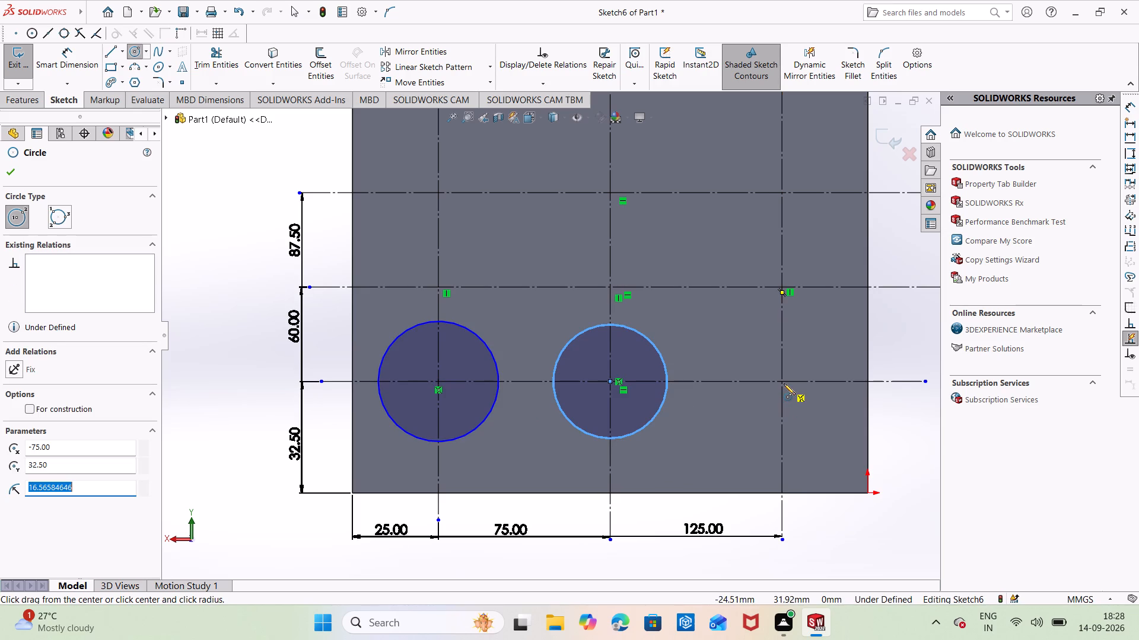
click(784, 382)
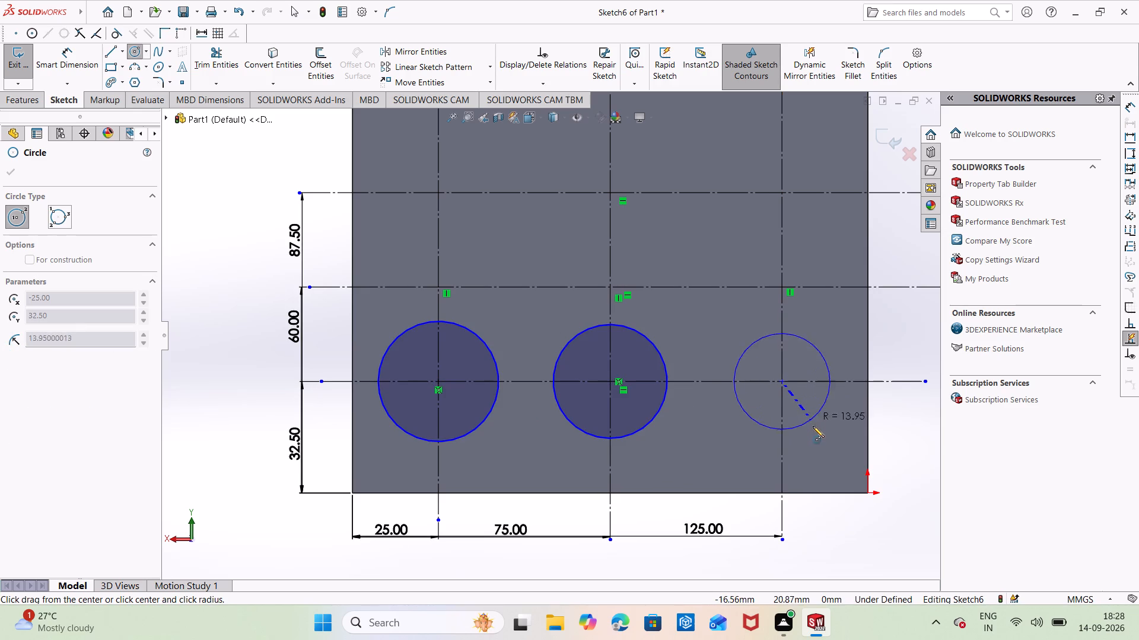
click(812, 425)
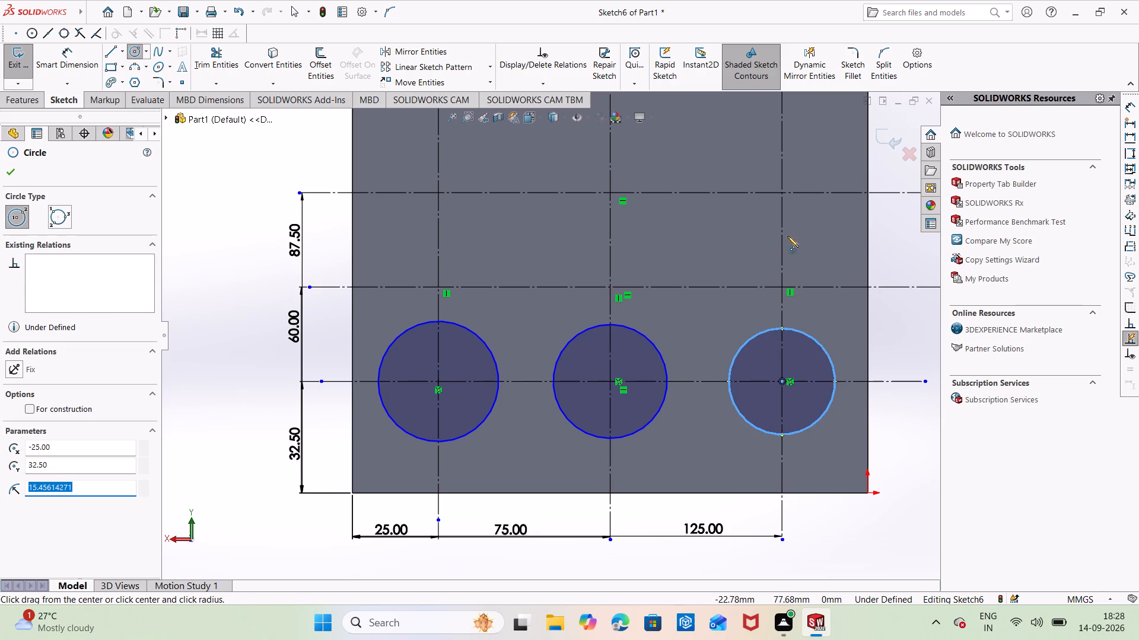
Sketch three circles centred on the middle horizontal construction line's intersections, radii about 9.9, 8.4 and 9.2 mm, starting nearest the origin.
click(781, 285)
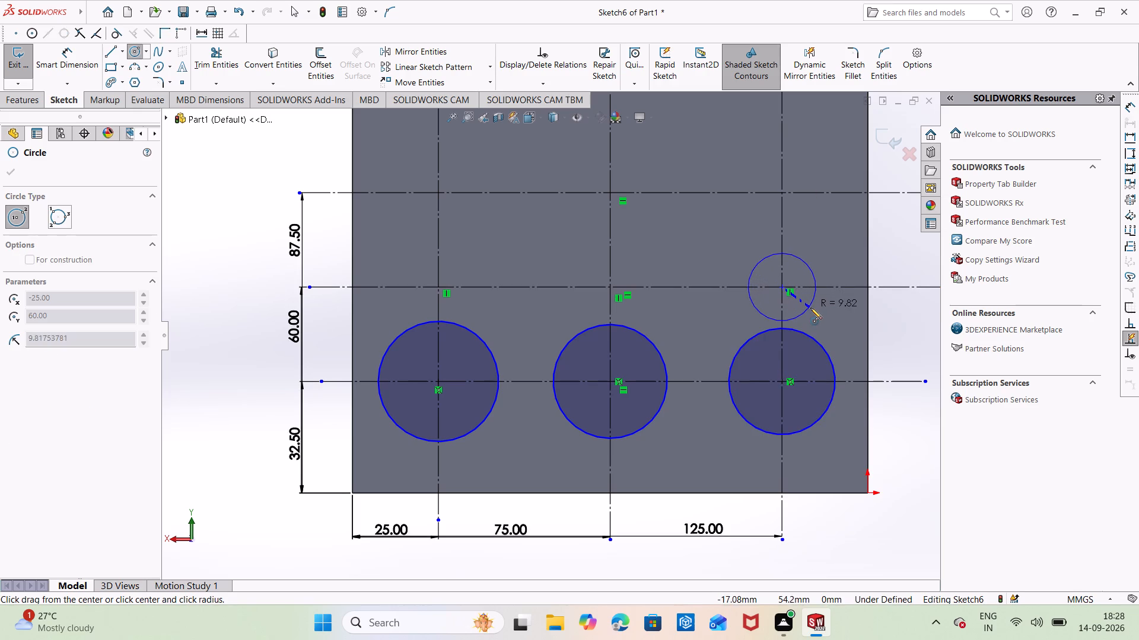
click(815, 297)
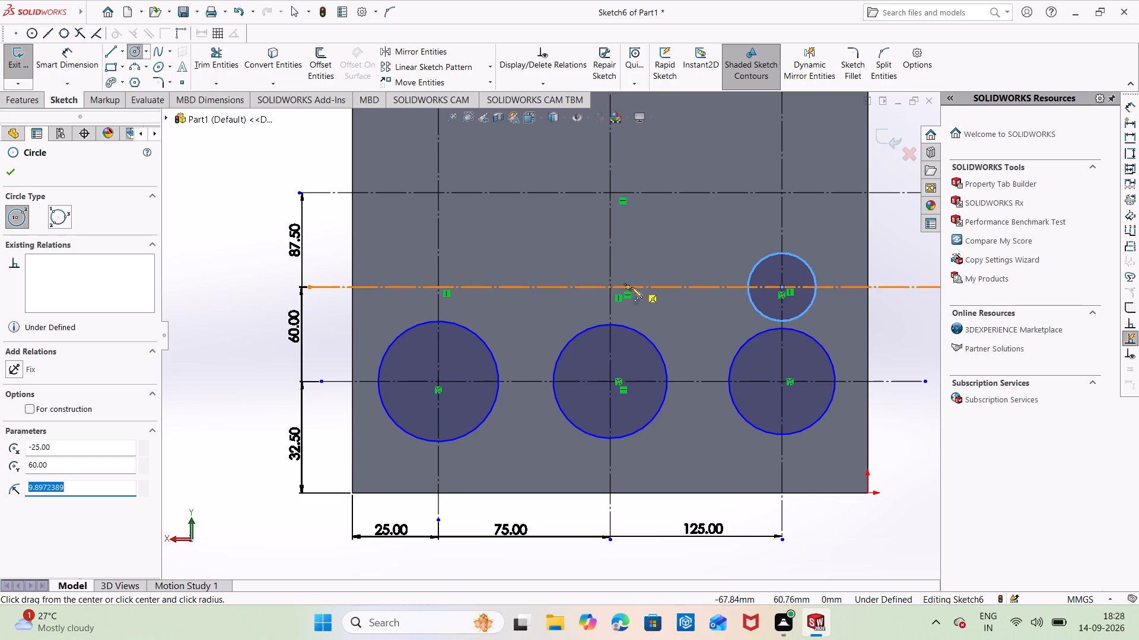
click(610, 287)
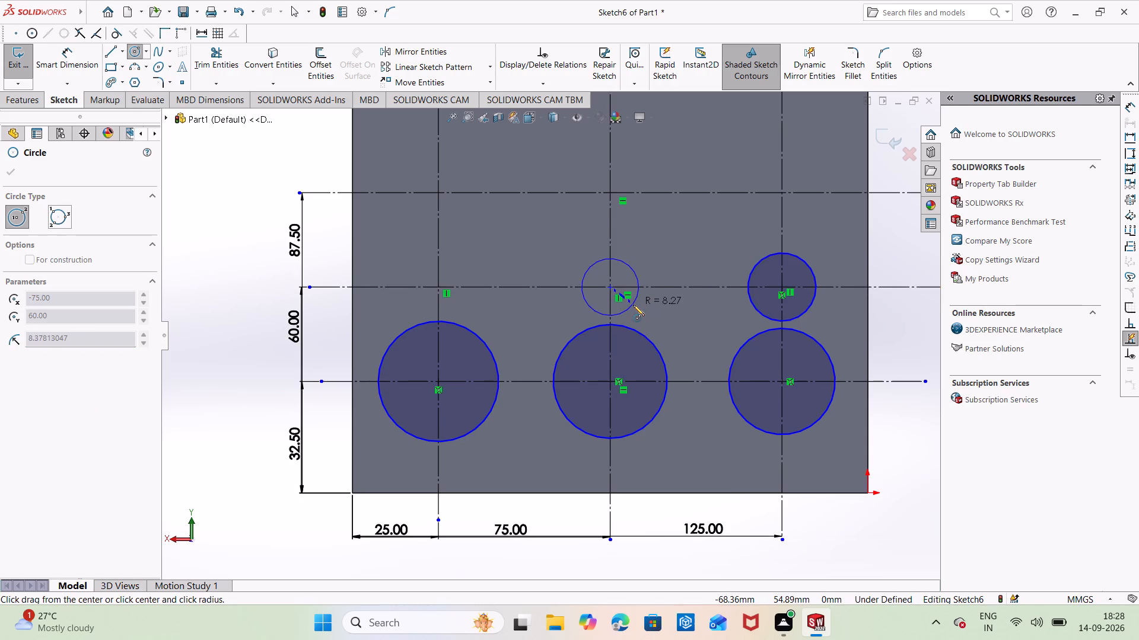
click(633, 305)
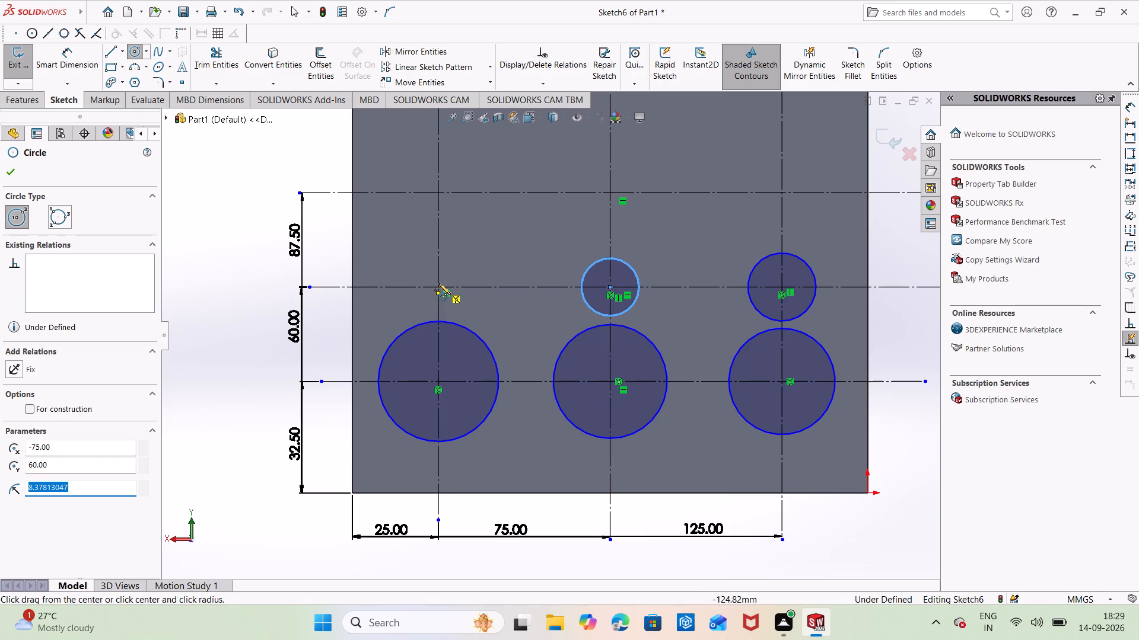
click(438, 287)
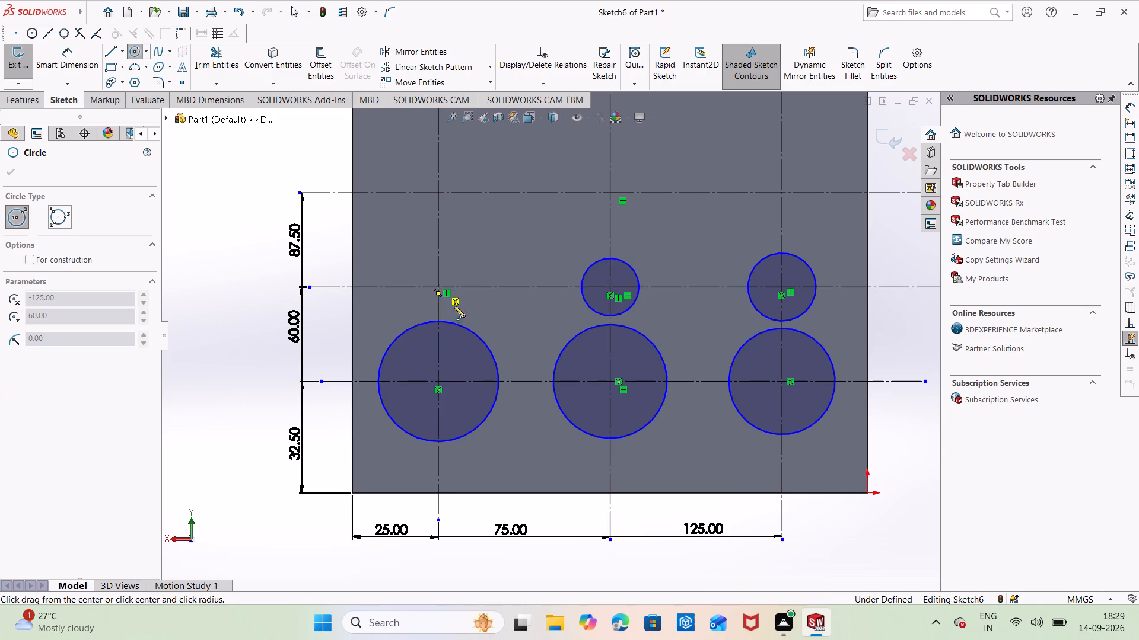
click(460, 311)
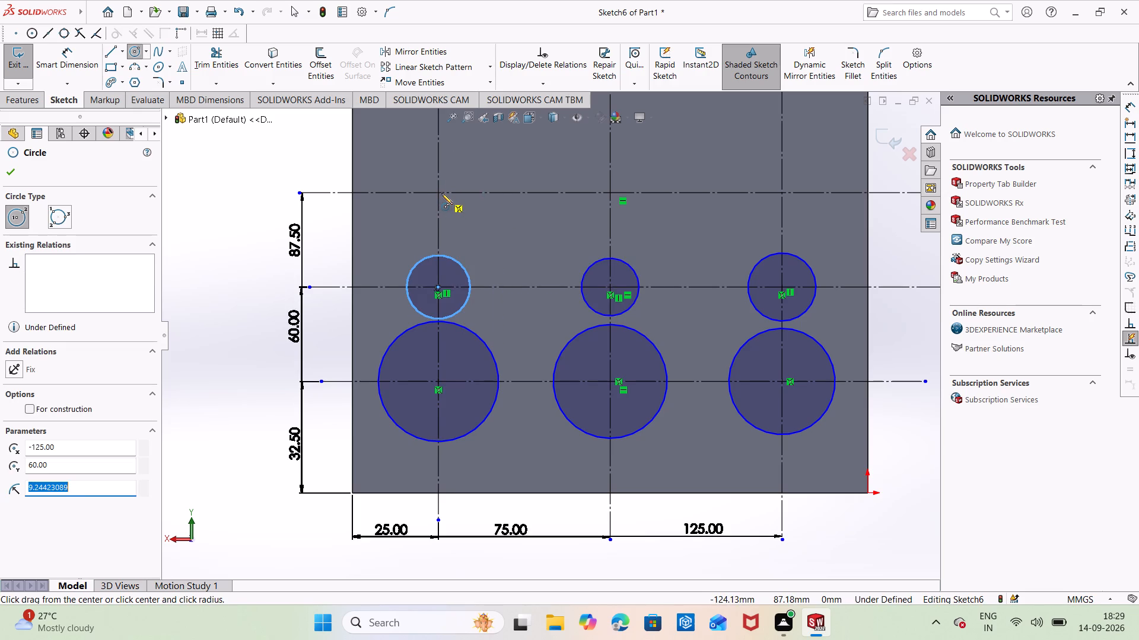
Sketch three circles centred on the uppermost horizontal construction line's intersections, radii about 15.2, 15.5 and 13.9 mm, ending nearest the origin.
click(441, 193)
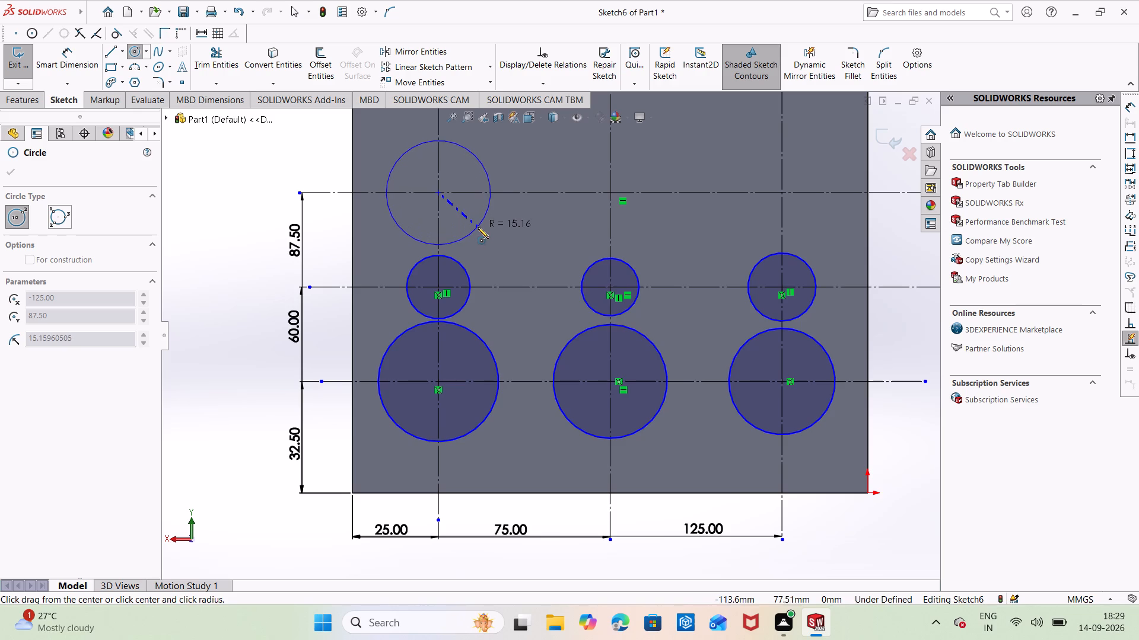
click(478, 227)
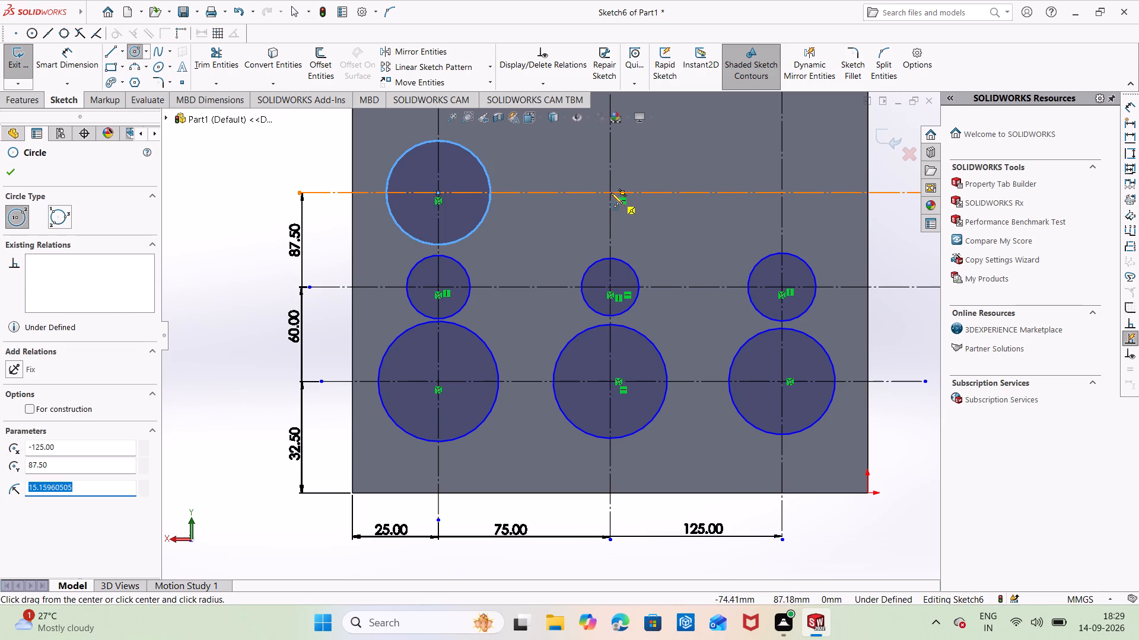
click(611, 193)
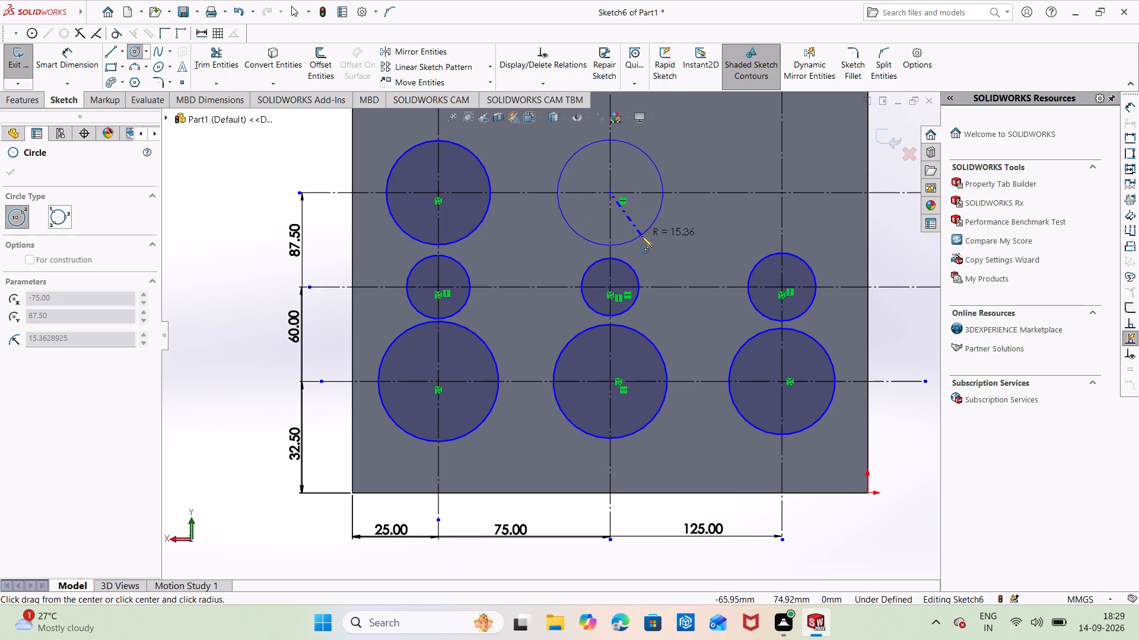
click(641, 236)
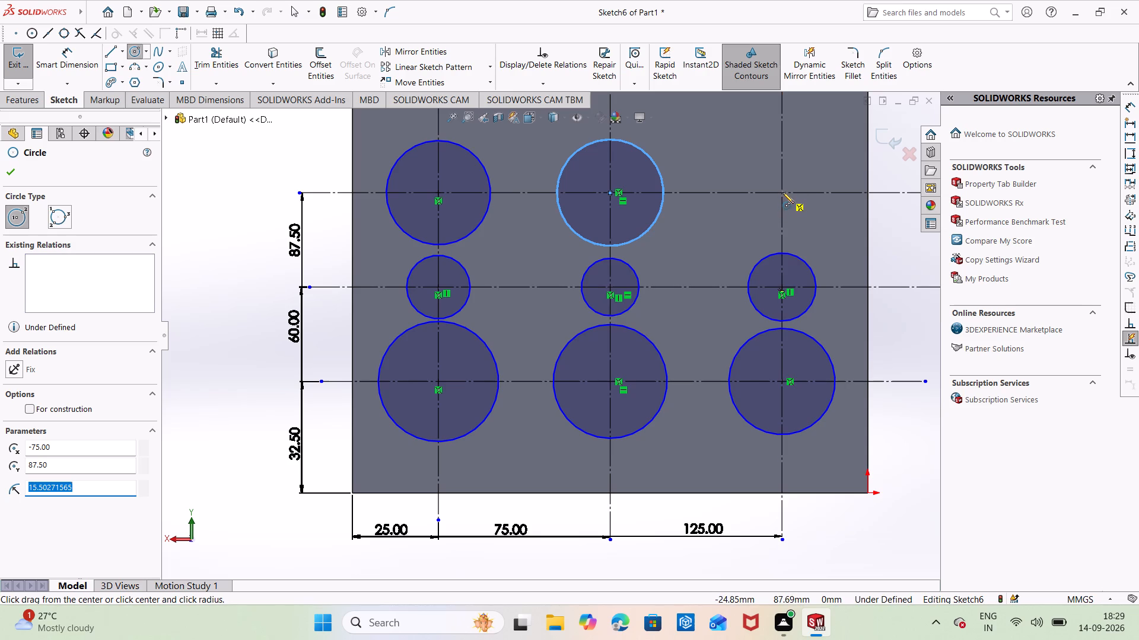
click(782, 192)
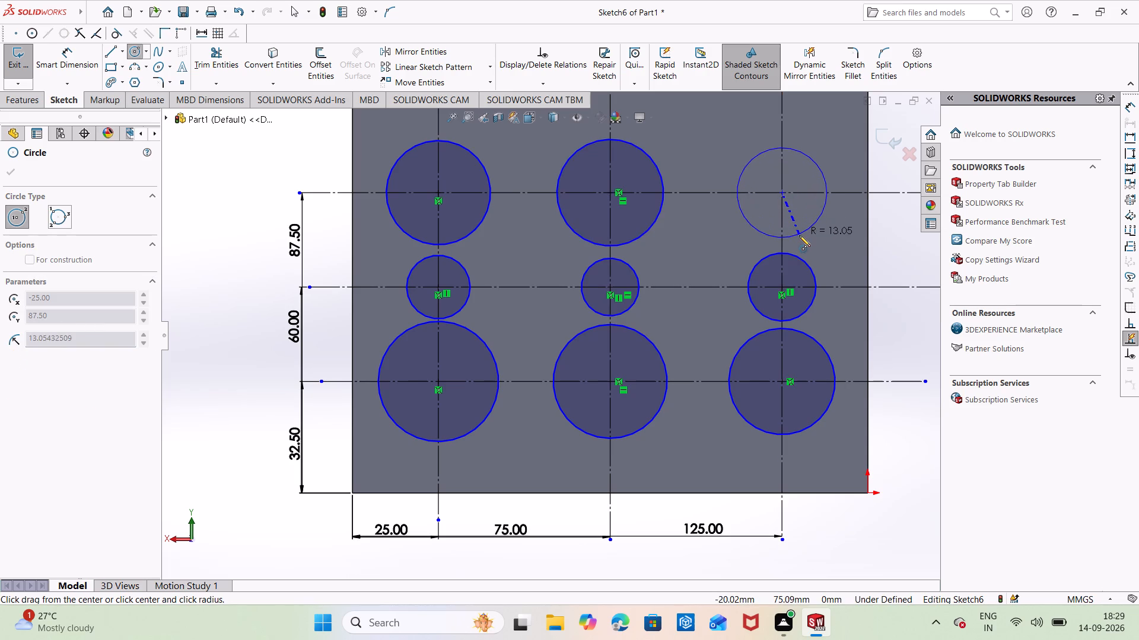
click(799, 237)
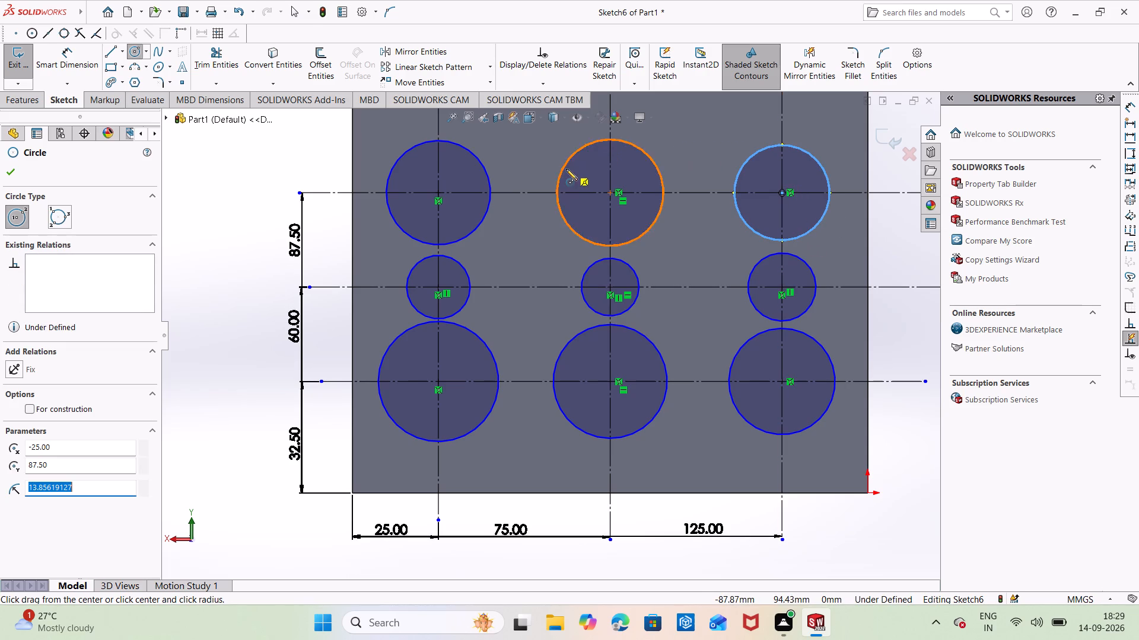
key(Escape)
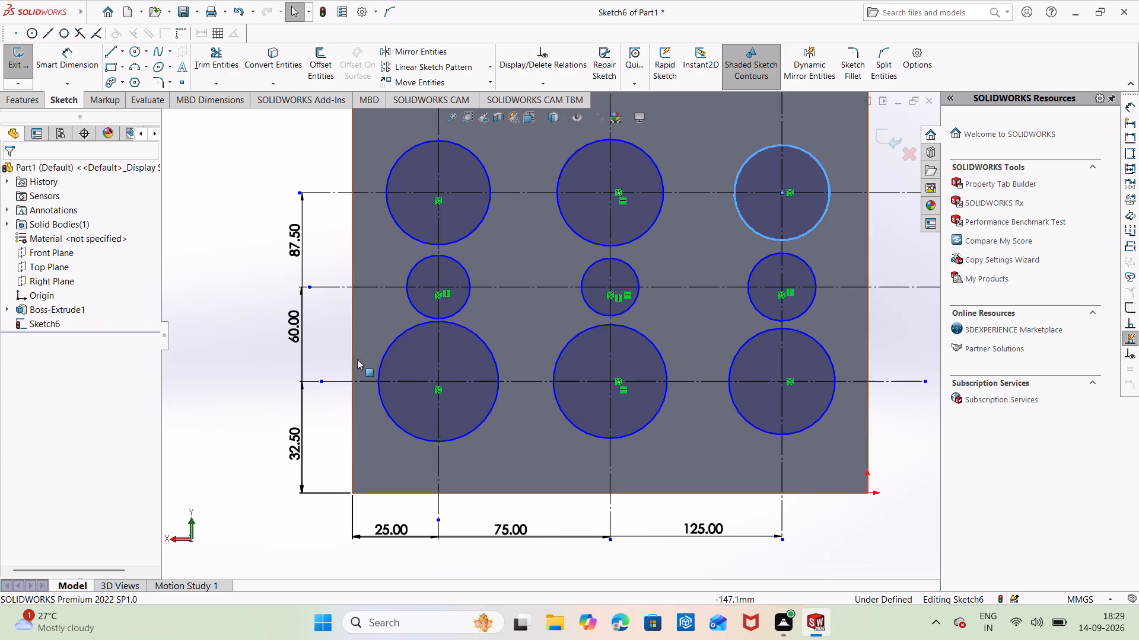
Dimension the circle on the uppermost horizontal construction line farthest from the origin to a 35 mm diameter.
right_drag(246, 201, 287, 167)
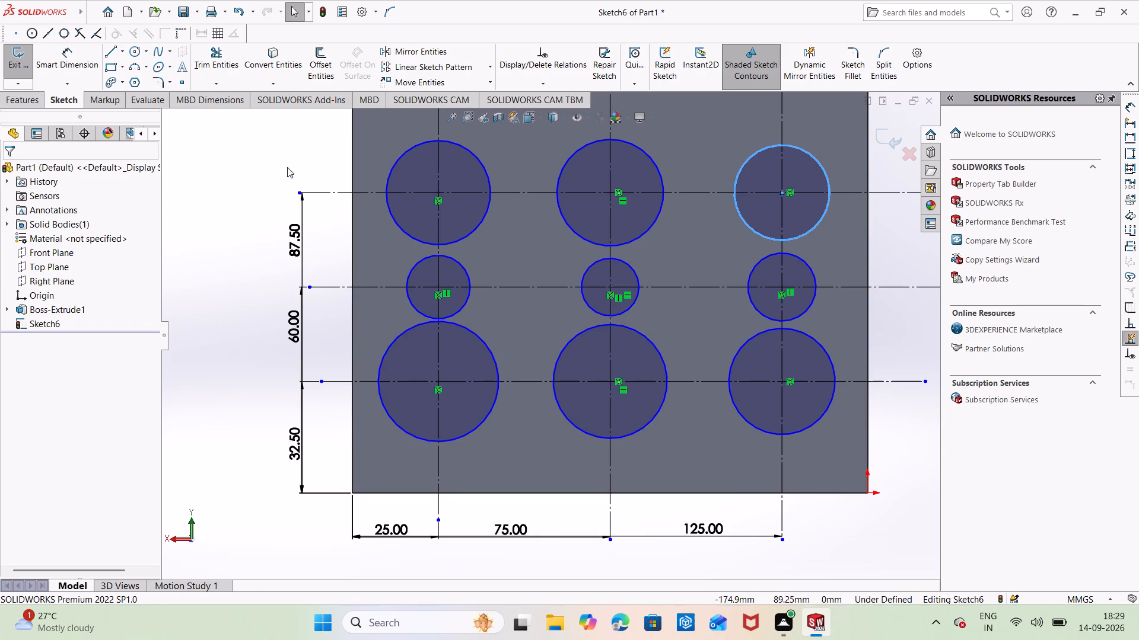
right_drag(287, 167, 307, 143)
right_drag(225, 210, 247, 153)
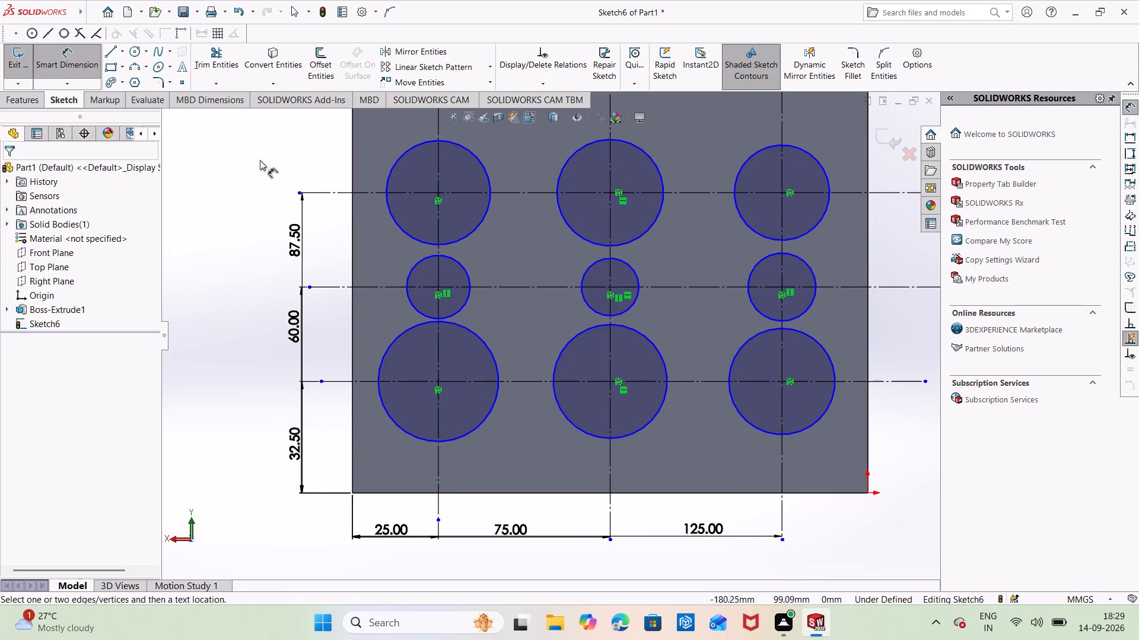
click(396, 164)
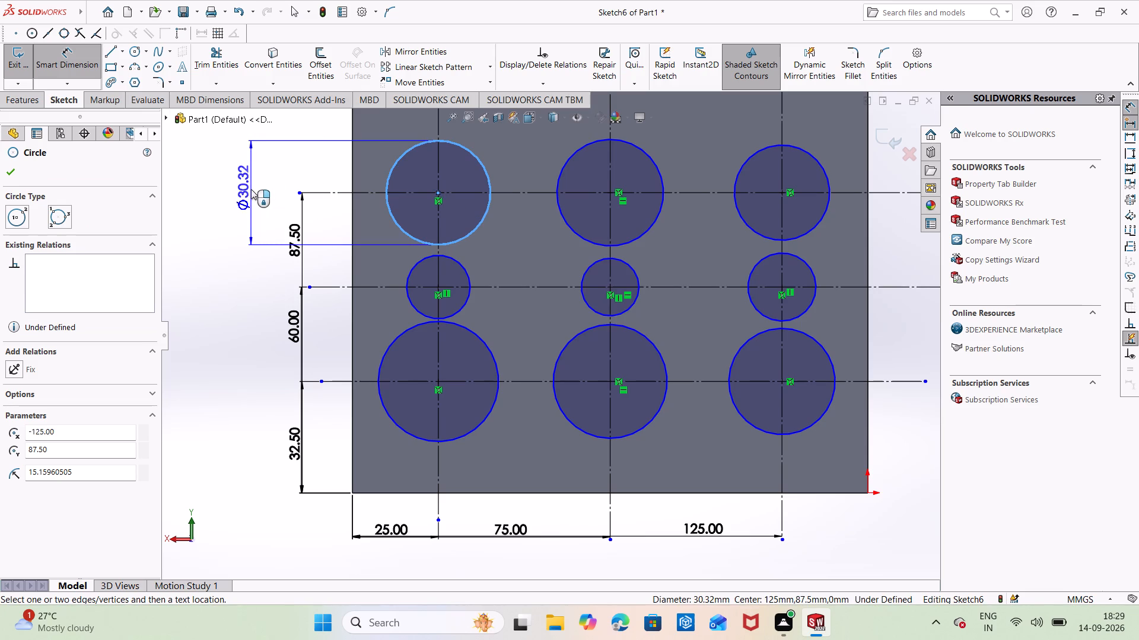
double_click(251, 189)
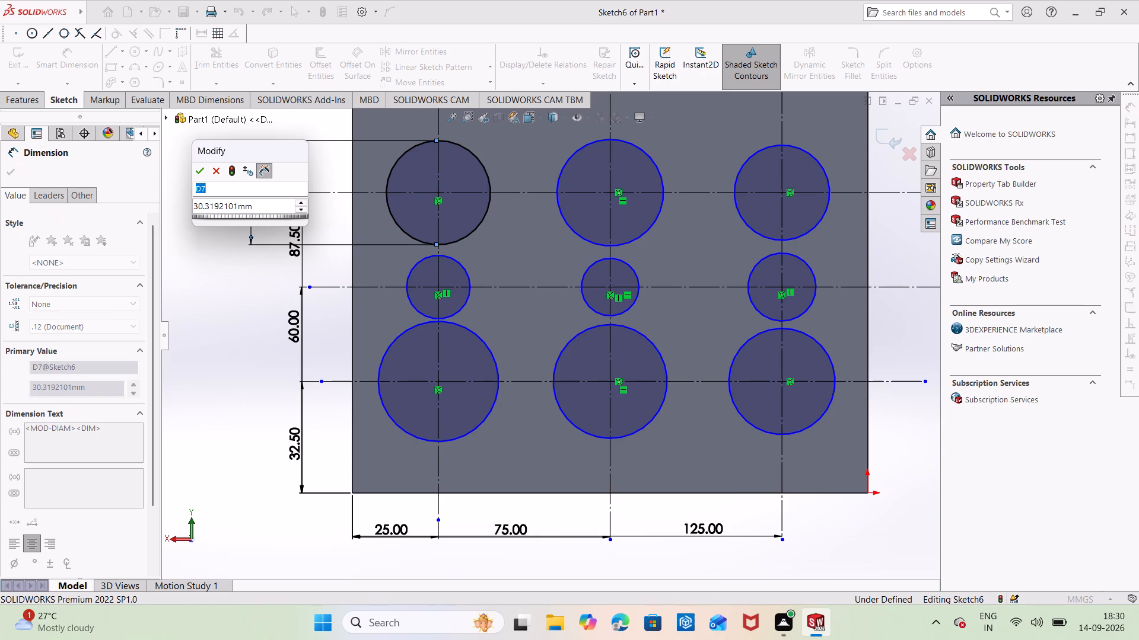
click(271, 207)
key(BackSpace)
key(BackSpace)
key(BackSpace)
key(BackSpace)
key(BackSpace)
key(BackSpace)
key(BackSpace)
key(BackSpace)
key(BackSpace)
key(BackSpace)
key(BackSpace)
key(BackSpace)
key(BackSpace)
key(BackSpace)
key(BackSpace)
key(BackSpace)
key(BackSpace)
key(BackSpace)
key(BackSpace)
key(BackSpace)
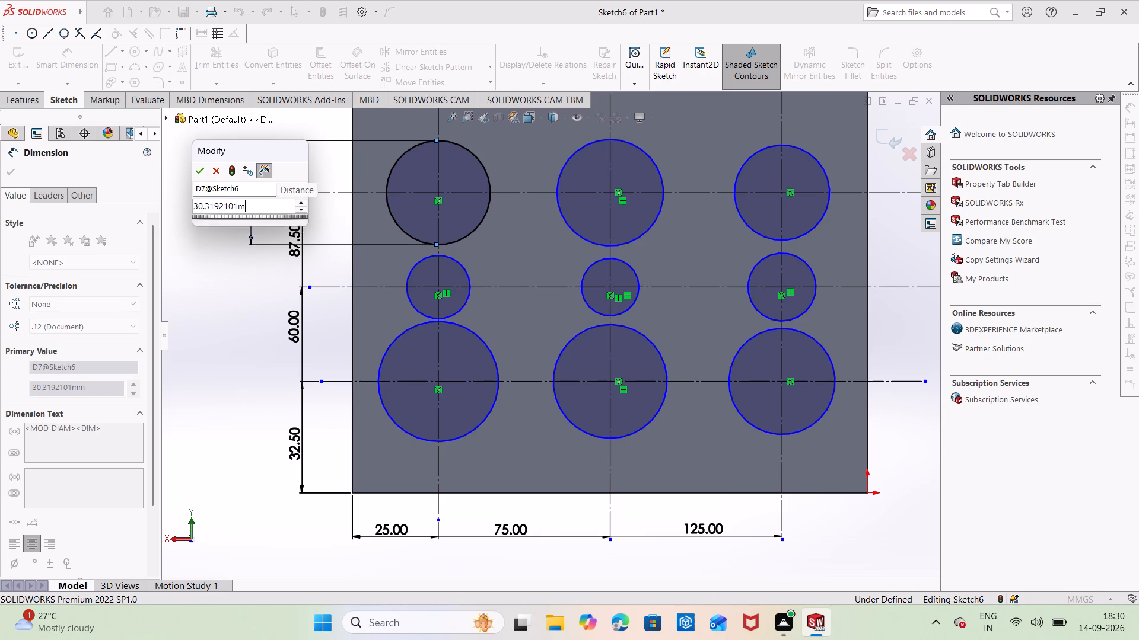
key(BackSpace)
key(BackSpace)
key(BackSpace)
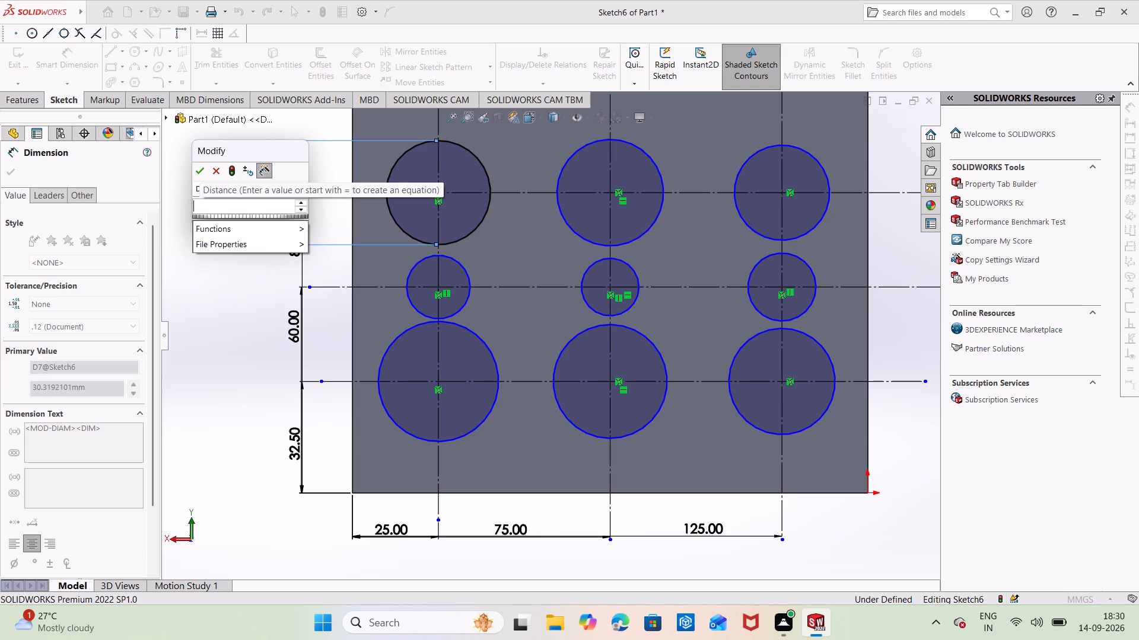
key(3)
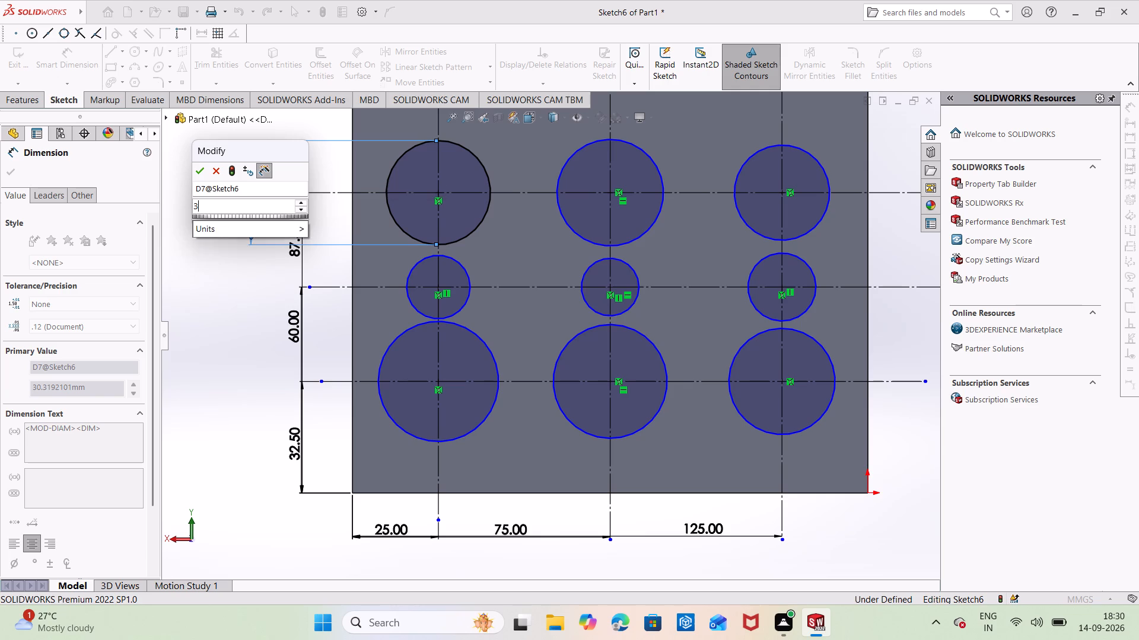
key(5)
key(Return)
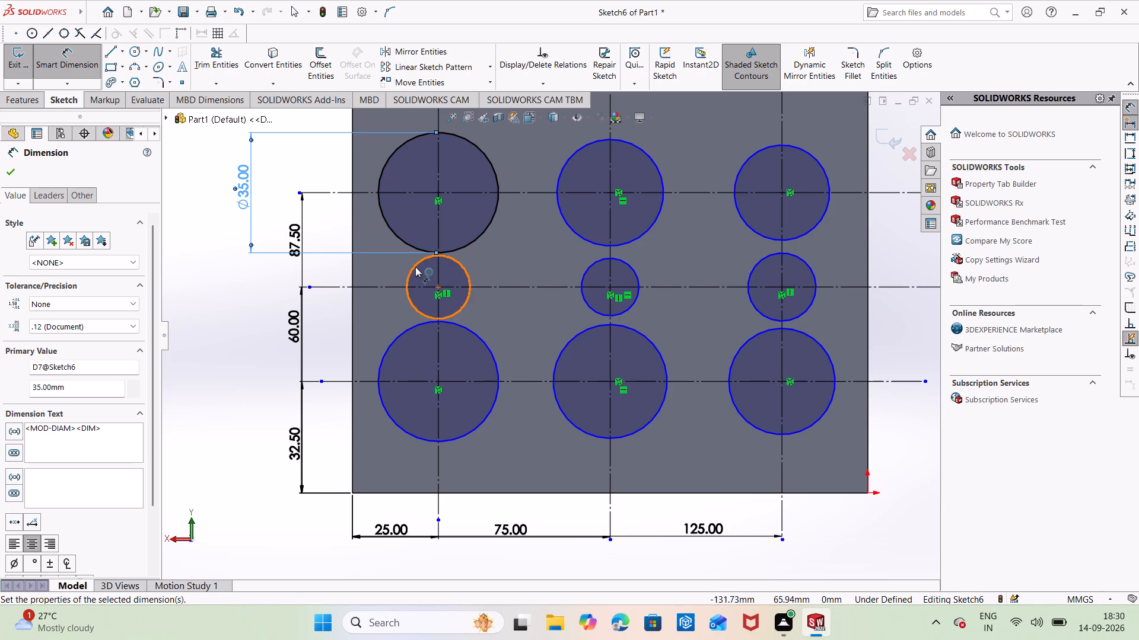
key(Escape)
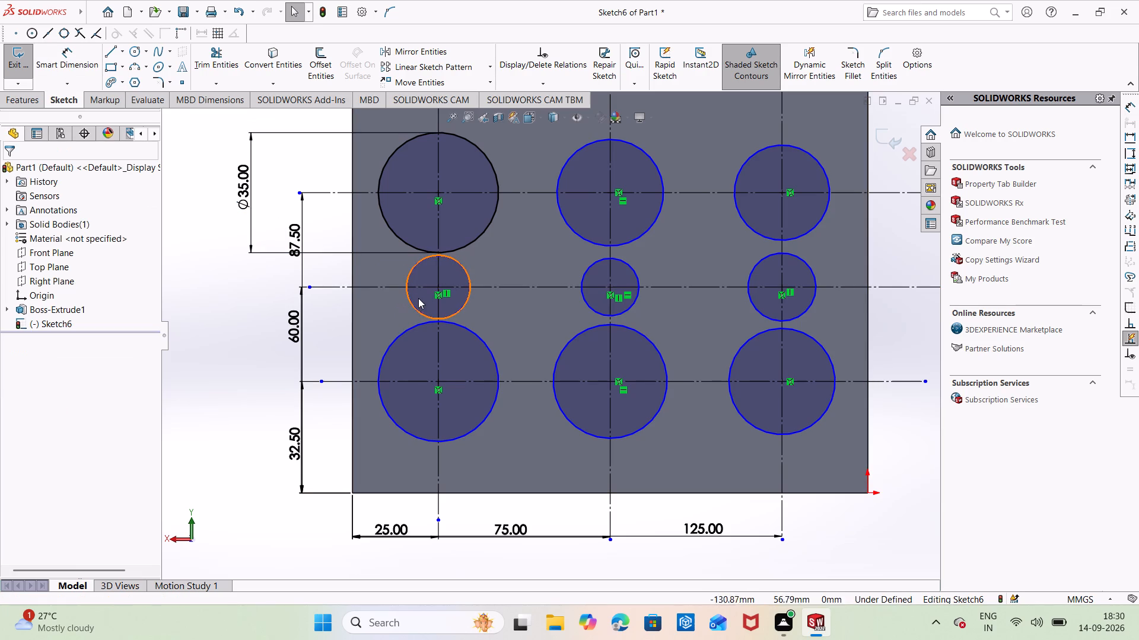
Delete the three small circles centred on the middle horizontal construction line.
click(415, 303)
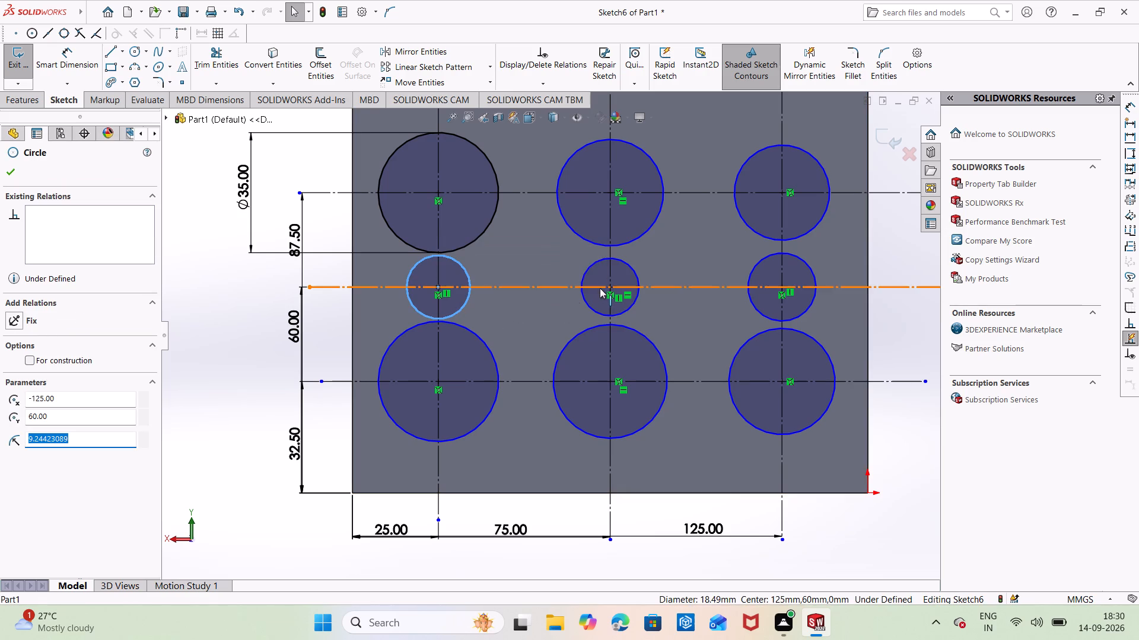
ctrl+click(596, 299)
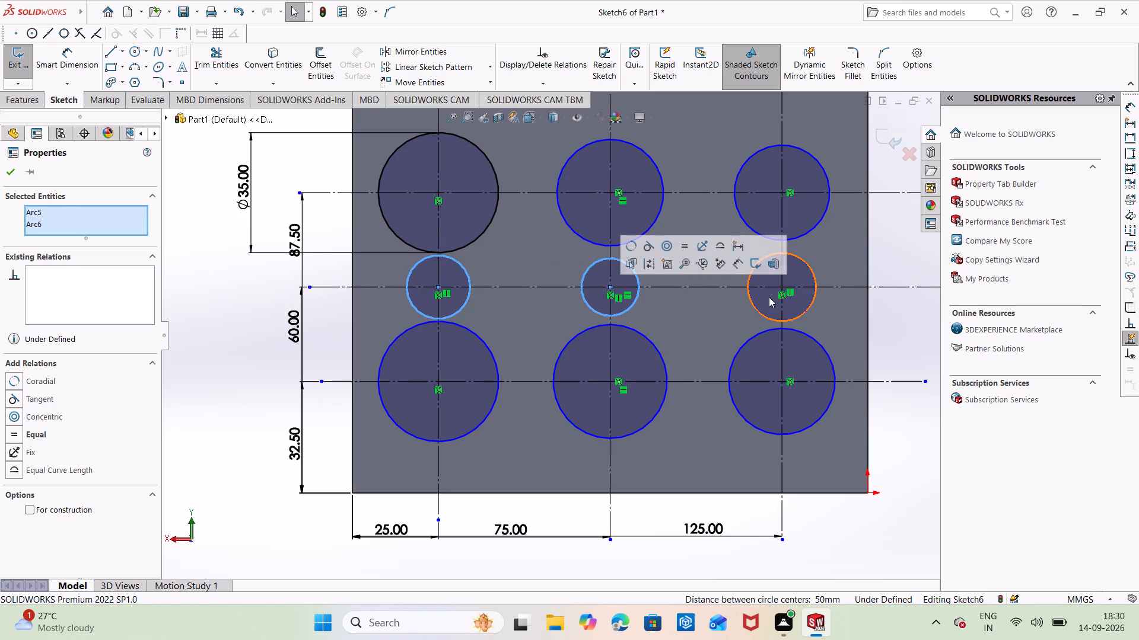
click(769, 297)
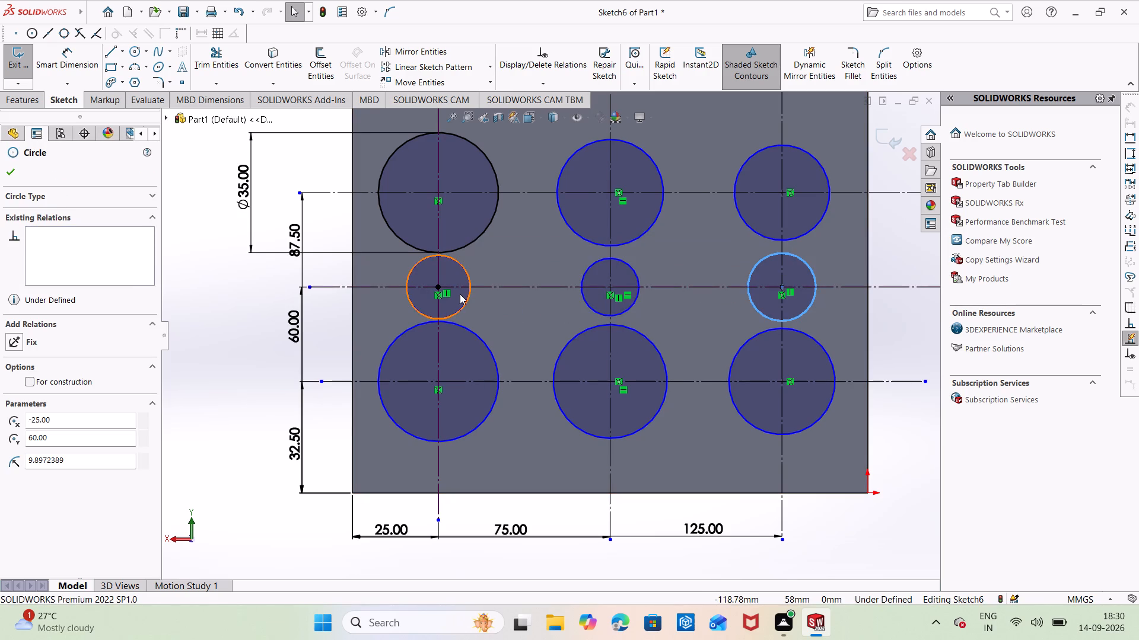
ctrl+click(460, 294)
ctrl+click(601, 294)
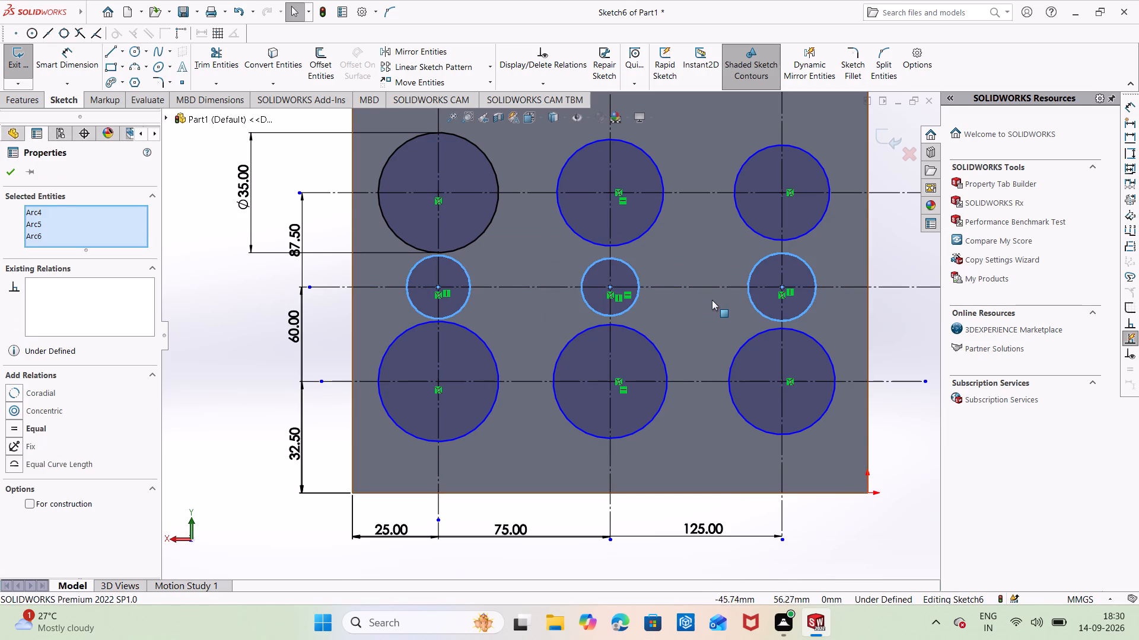
ctrl+right_click(715, 297)
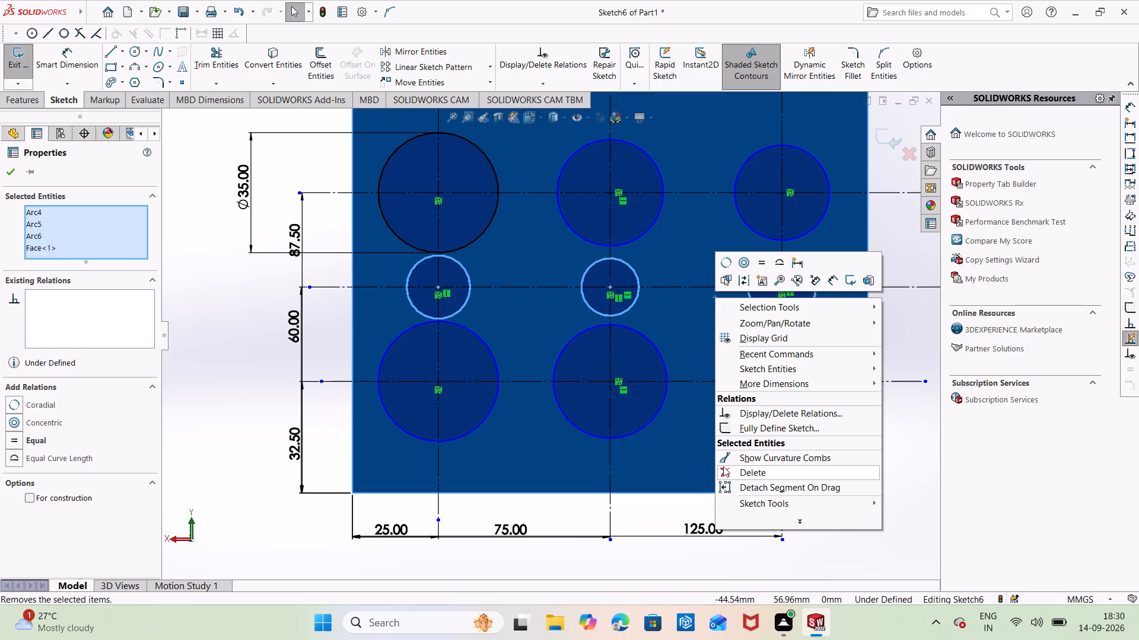
click(727, 465)
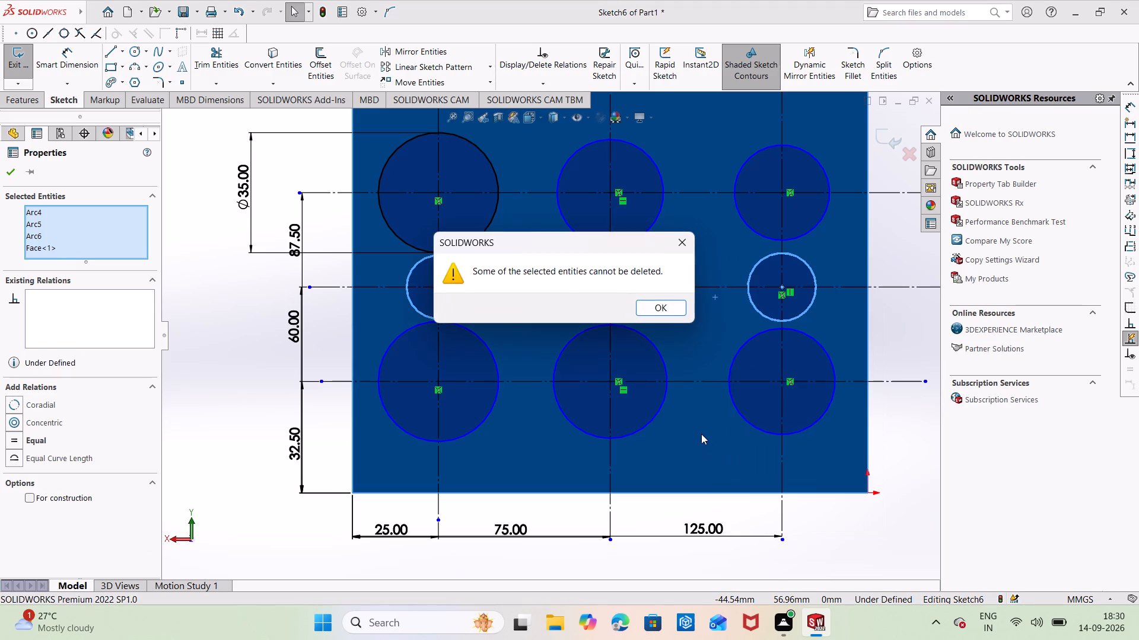
click(667, 310)
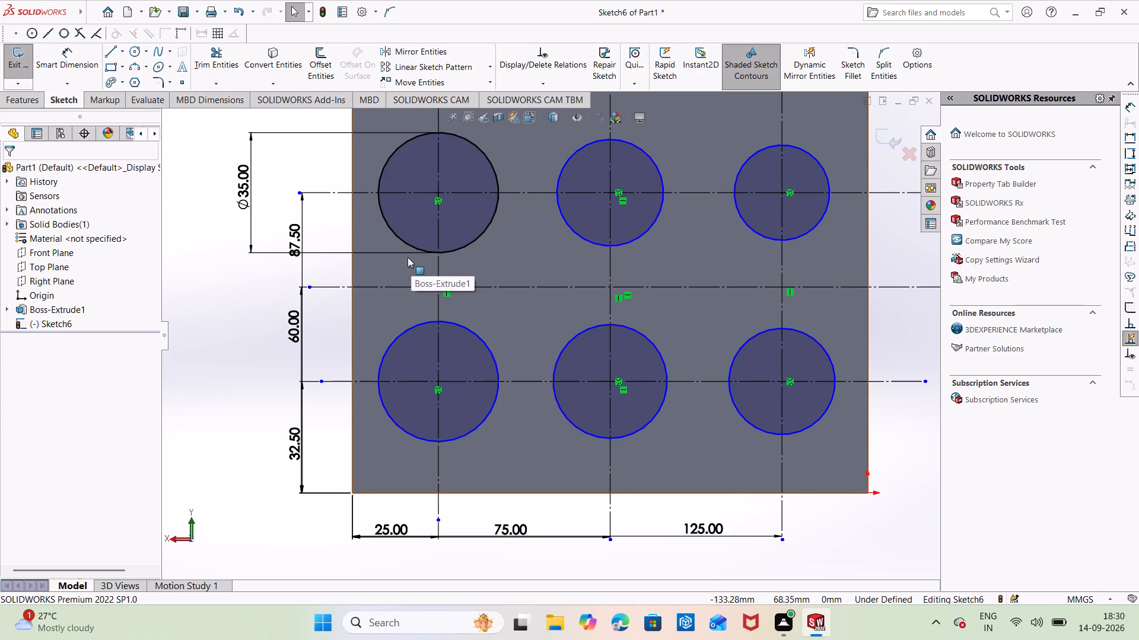
Apply an Equal relation to the six circles on the uppermost and lowest horizontal construction lines.
ctrl+click(420, 225)
ctrl+click(572, 210)
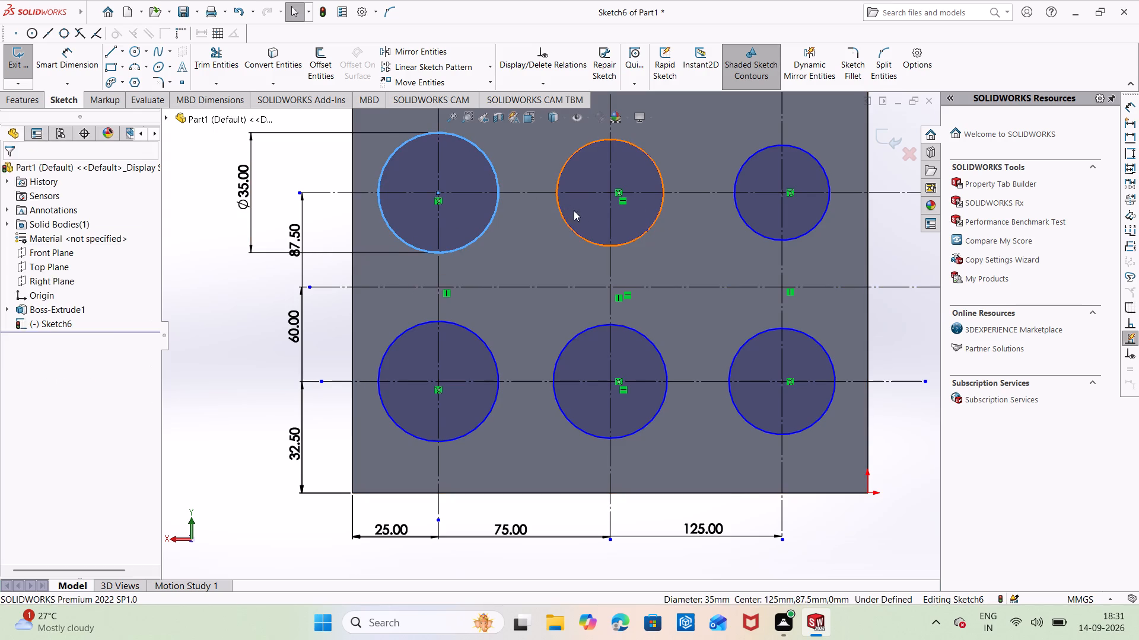
ctrl+click(768, 213)
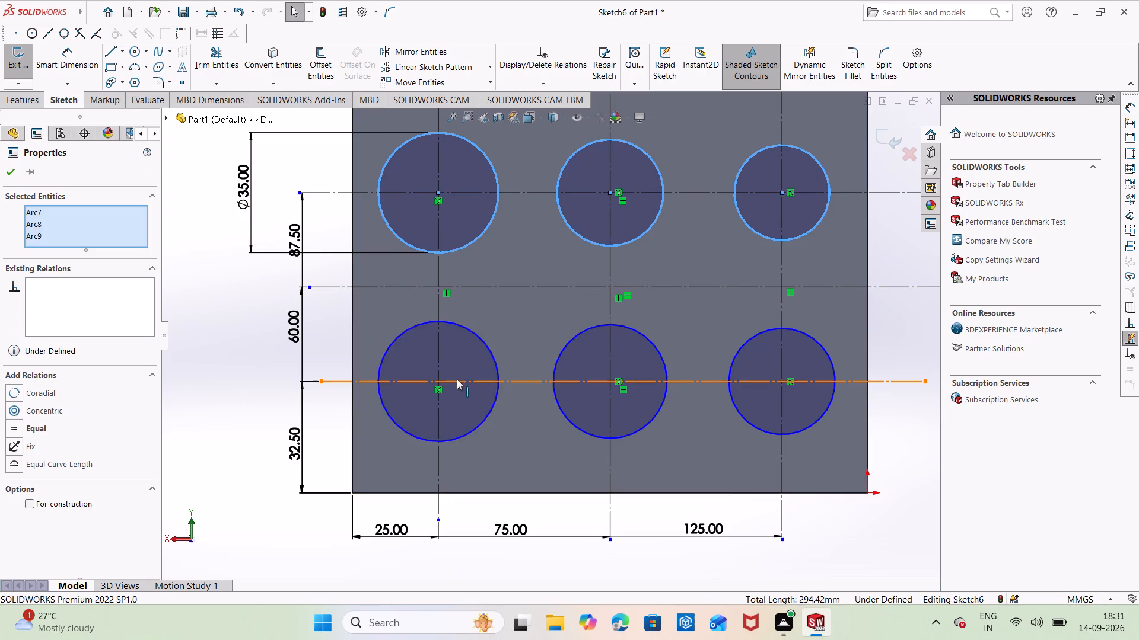
ctrl+click(455, 396)
ctrl+click(590, 411)
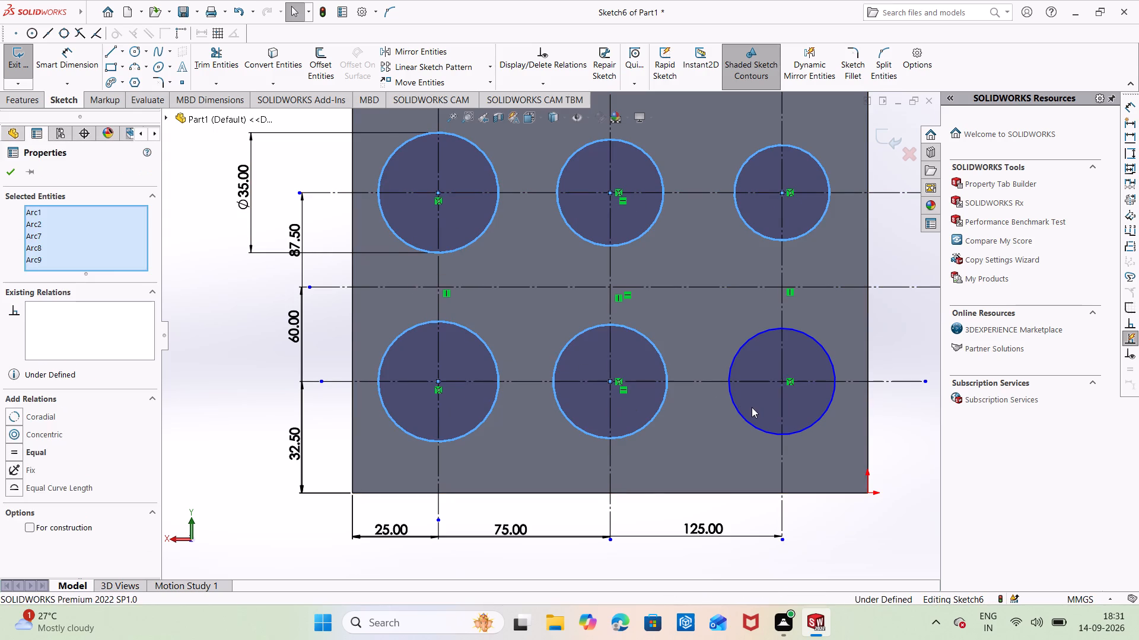
ctrl+click(753, 407)
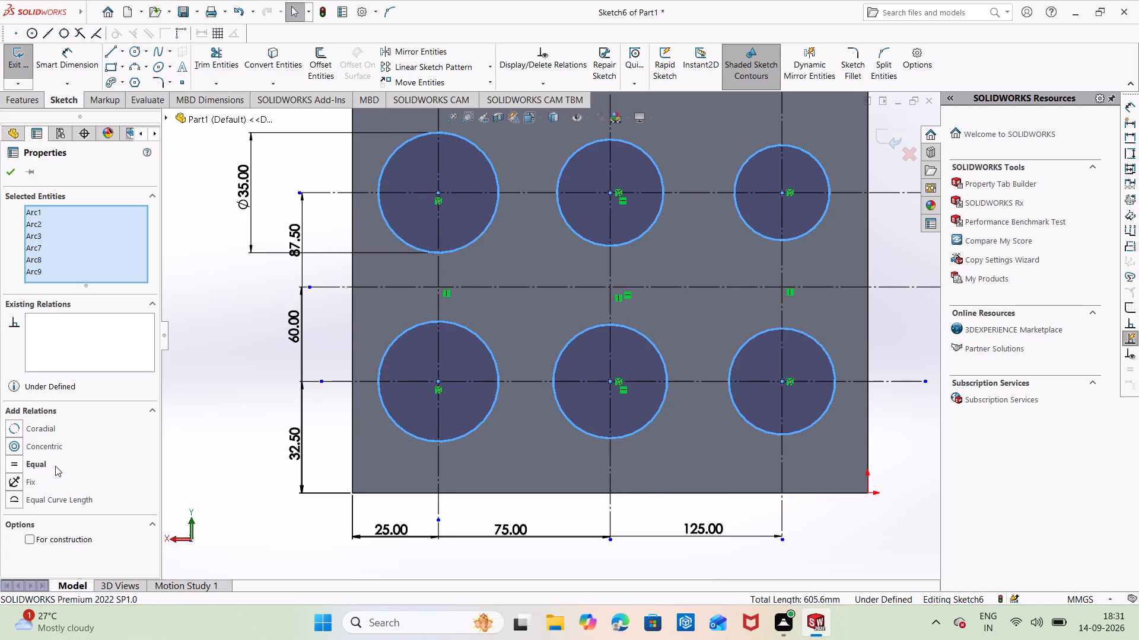
click(43, 460)
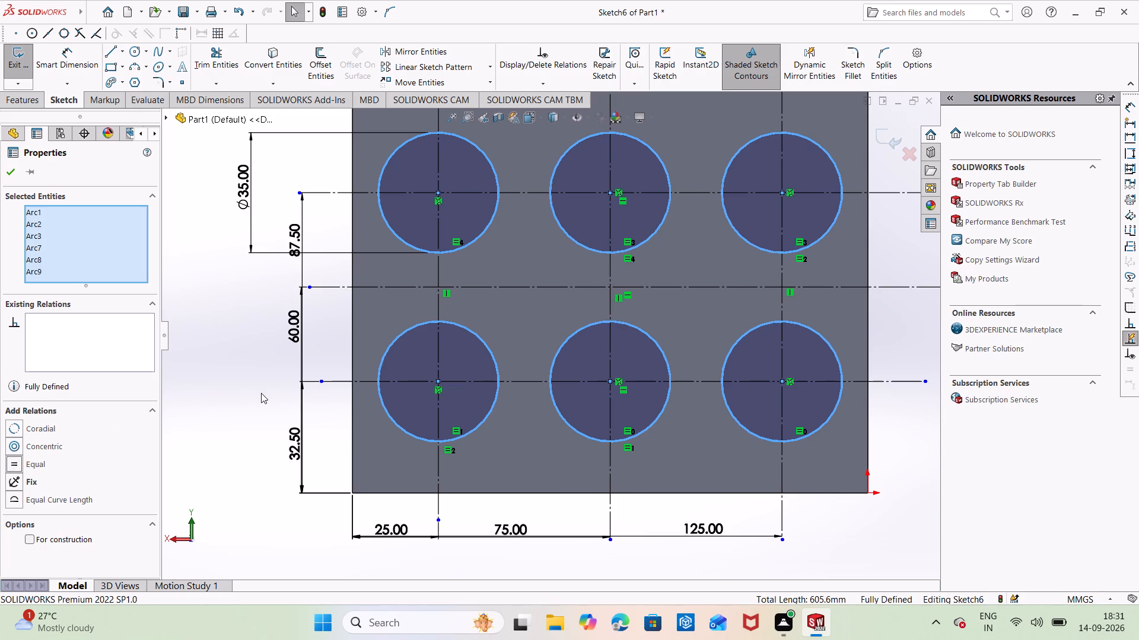
click(11, 167)
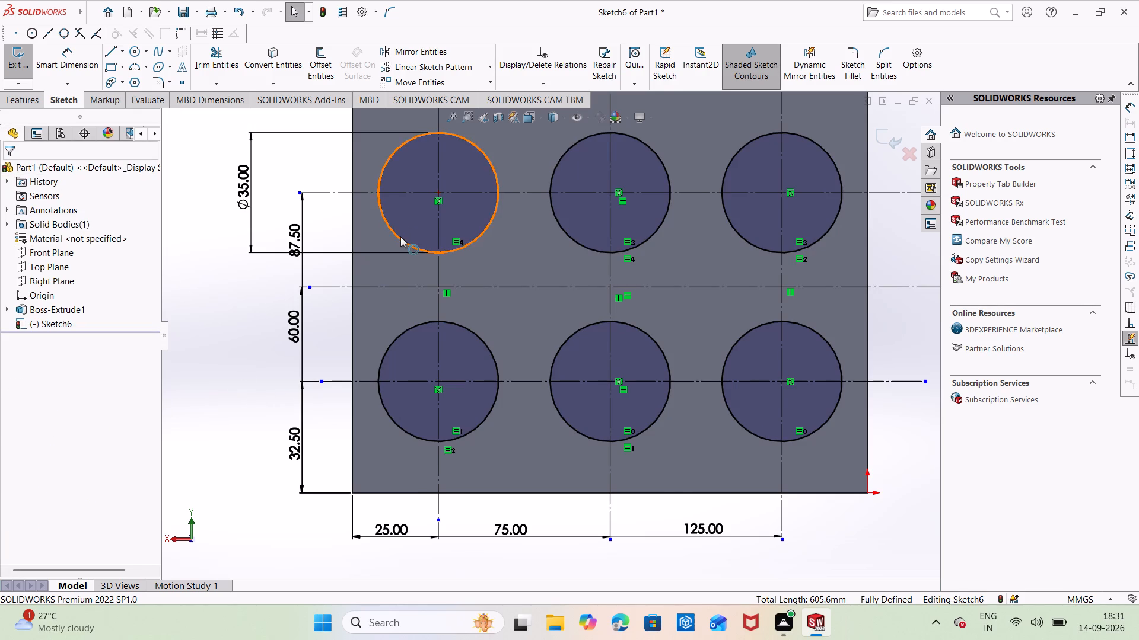
Sketch larger circles concentric with the three uppermost circles, radii about 22, 22.1 and 20.9 mm, ending nearest the origin.
scroll(400, 236, up, 1)
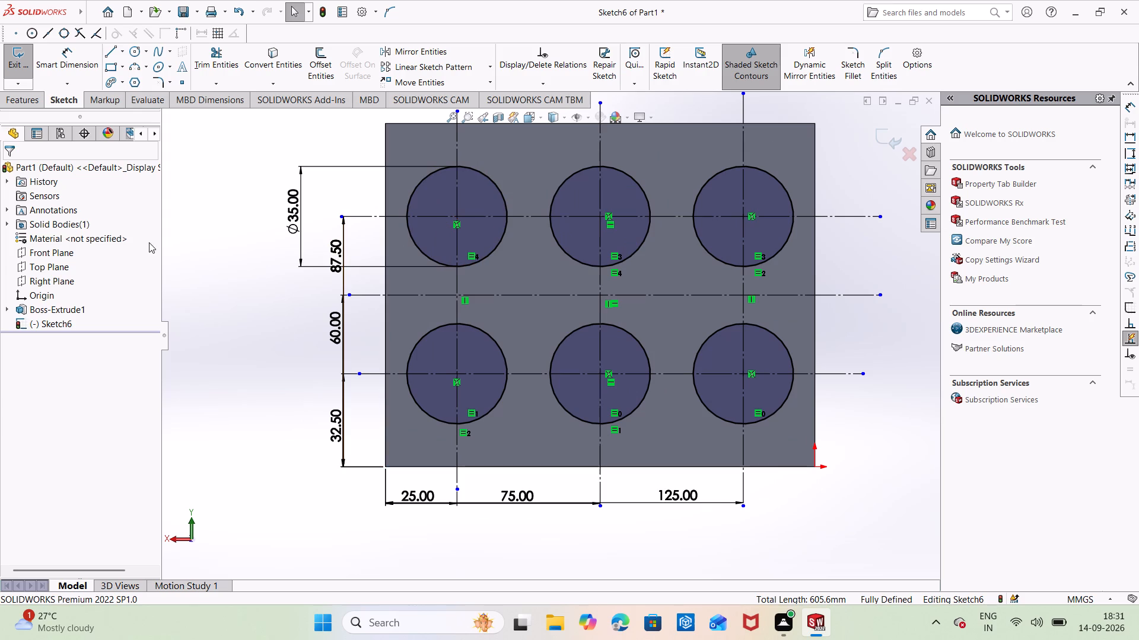
right_drag(231, 286, 257, 249)
right_drag(211, 300, 279, 343)
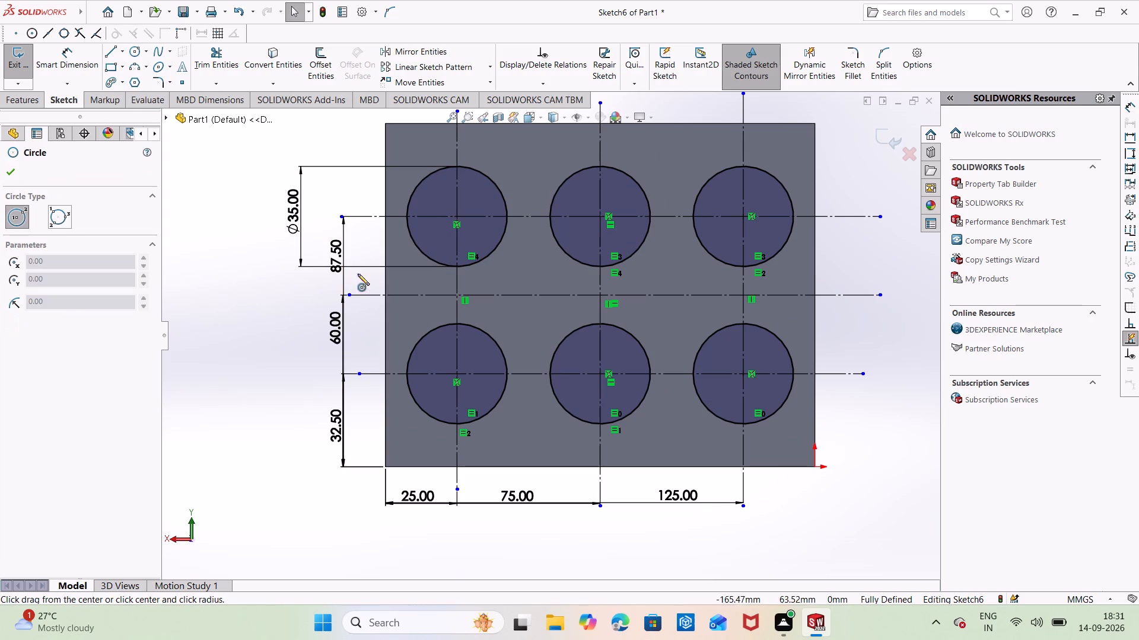
click(458, 216)
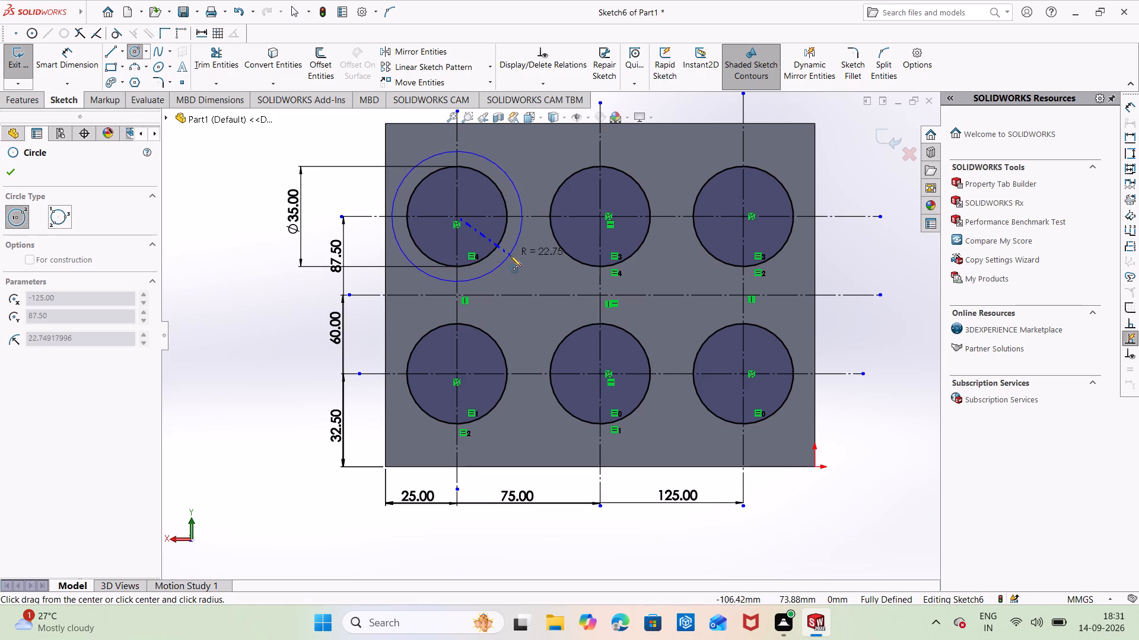
click(508, 254)
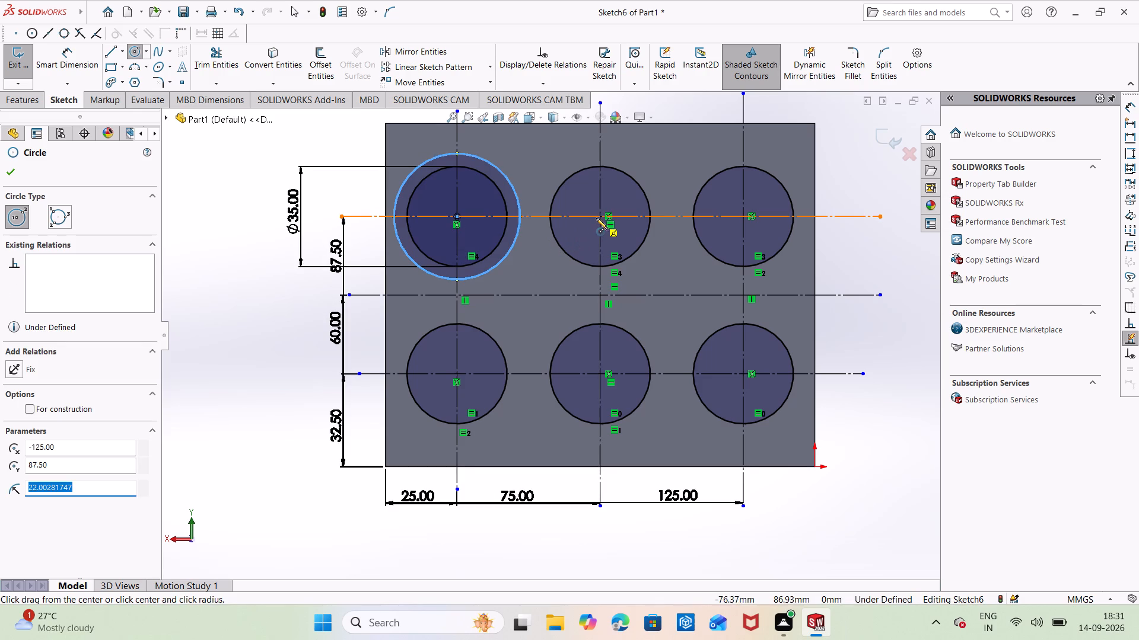
click(601, 215)
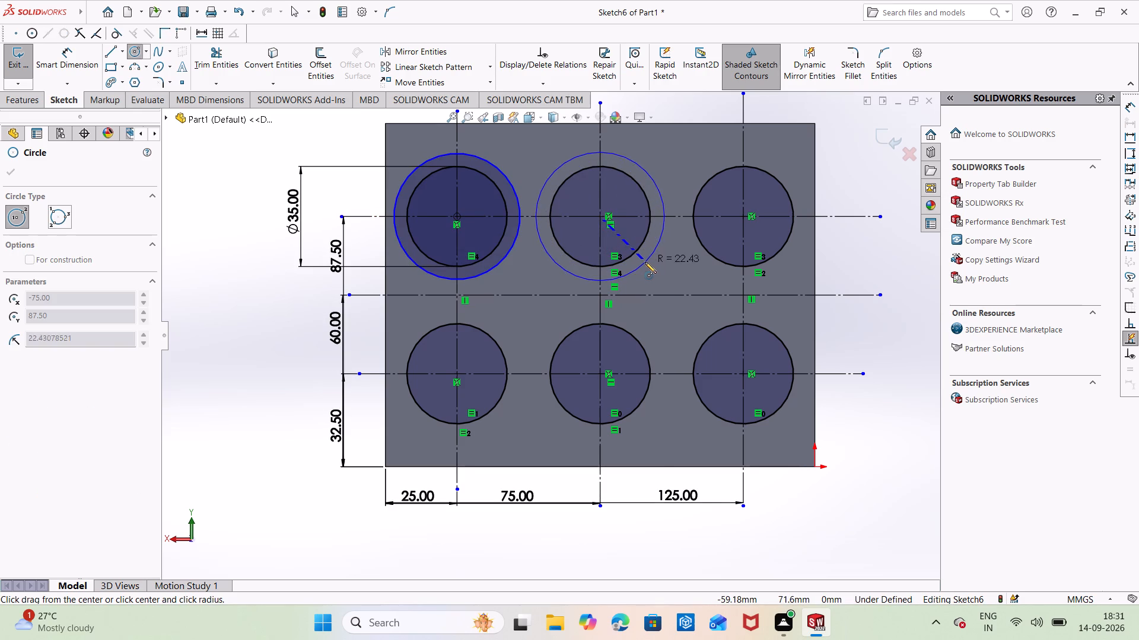
click(644, 262)
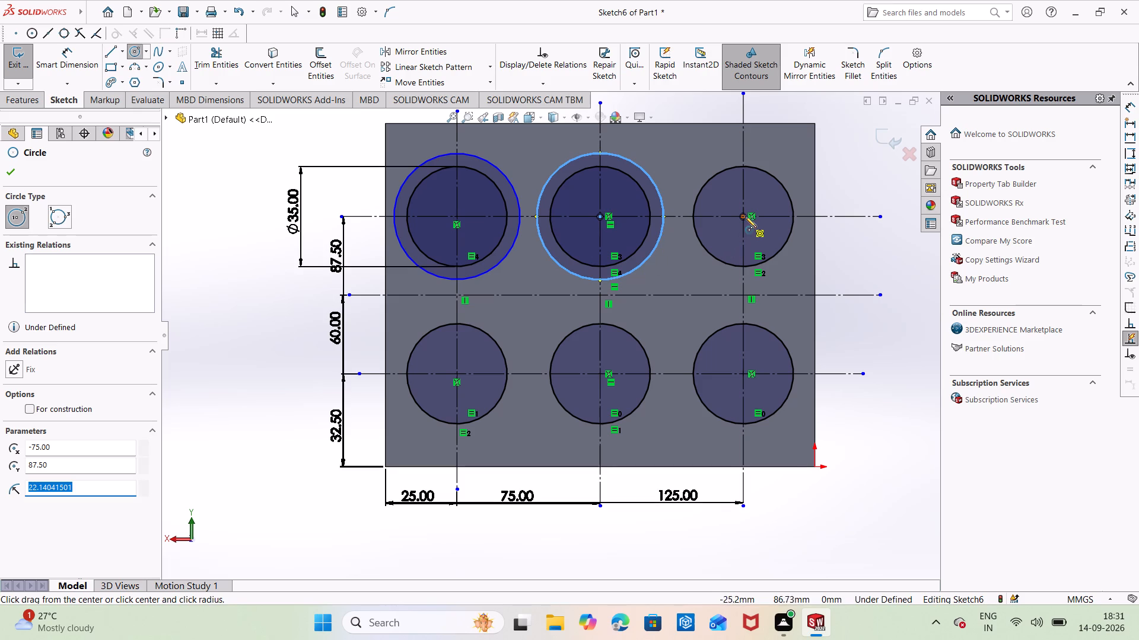
click(745, 217)
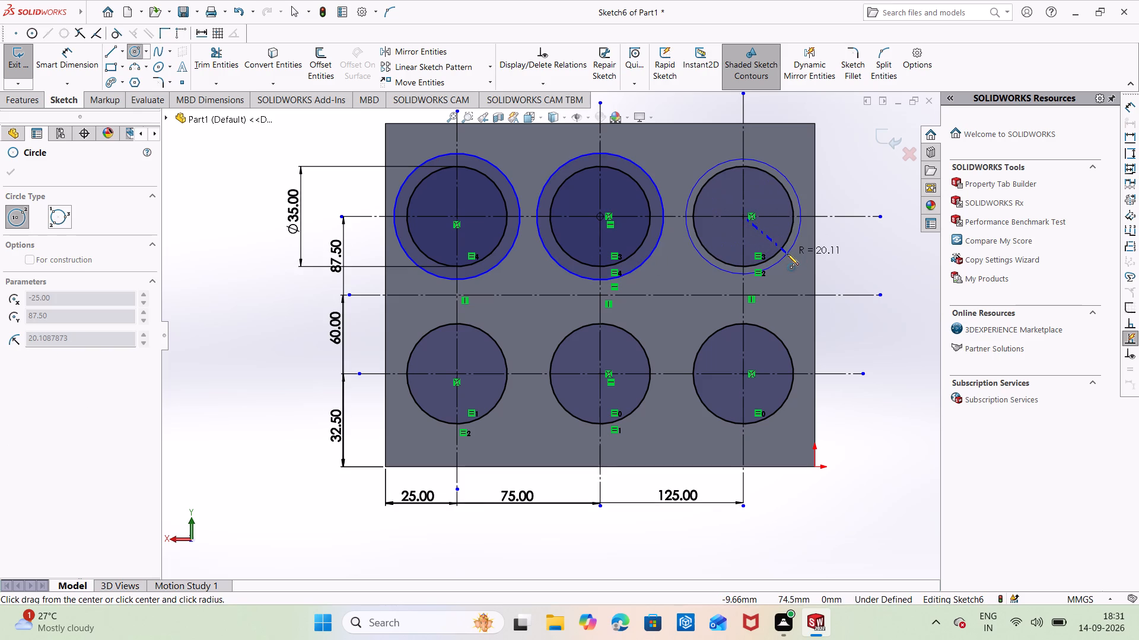
click(790, 254)
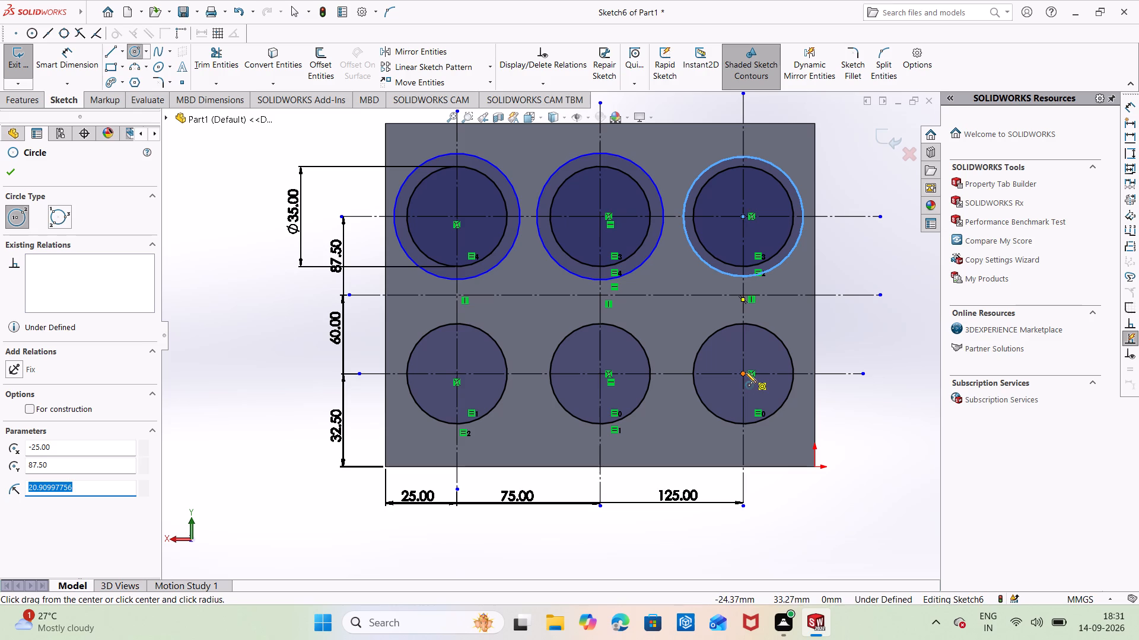
Sketch larger circles concentric with the three lowest circles, starting nearest the origin, the last two with radii about 21.5 and 21.7 mm.
click(742, 373)
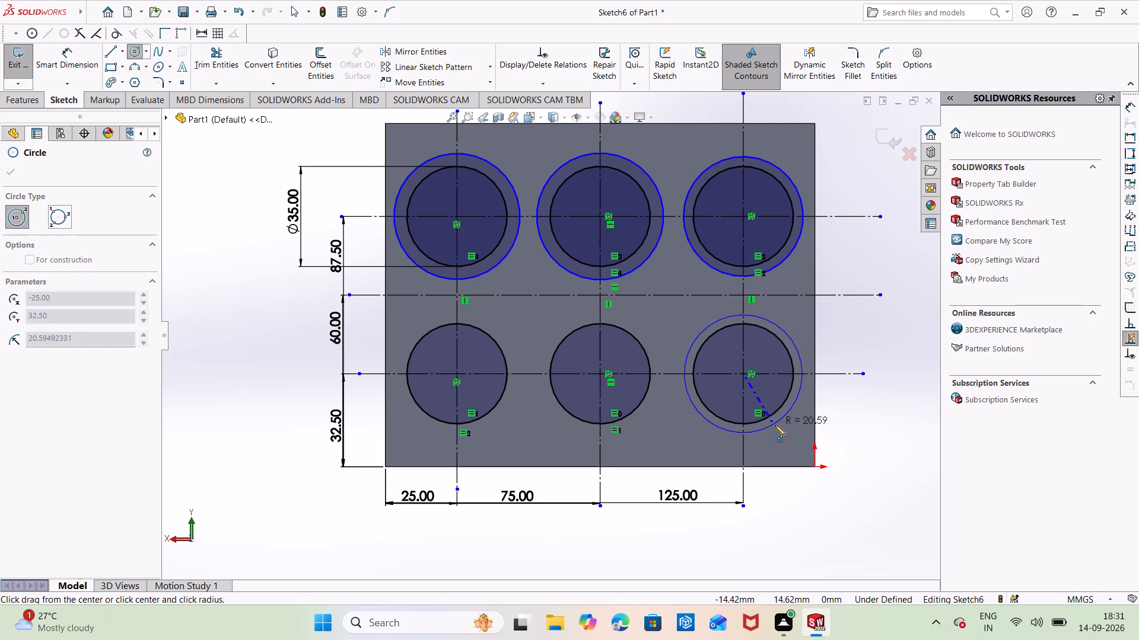
click(779, 425)
click(601, 372)
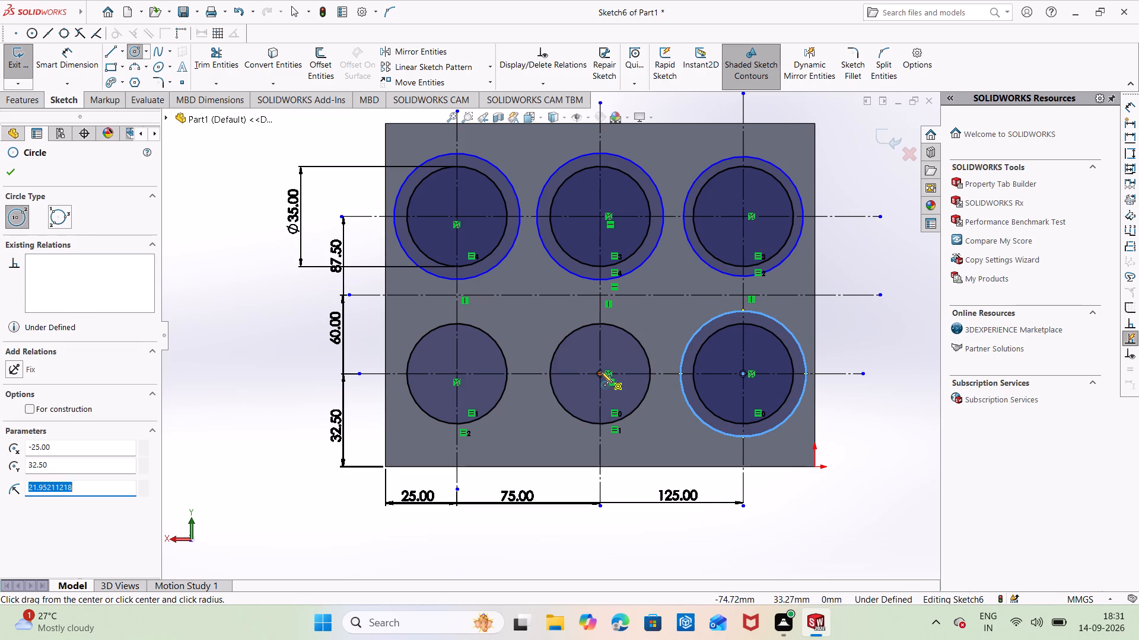
click(653, 405)
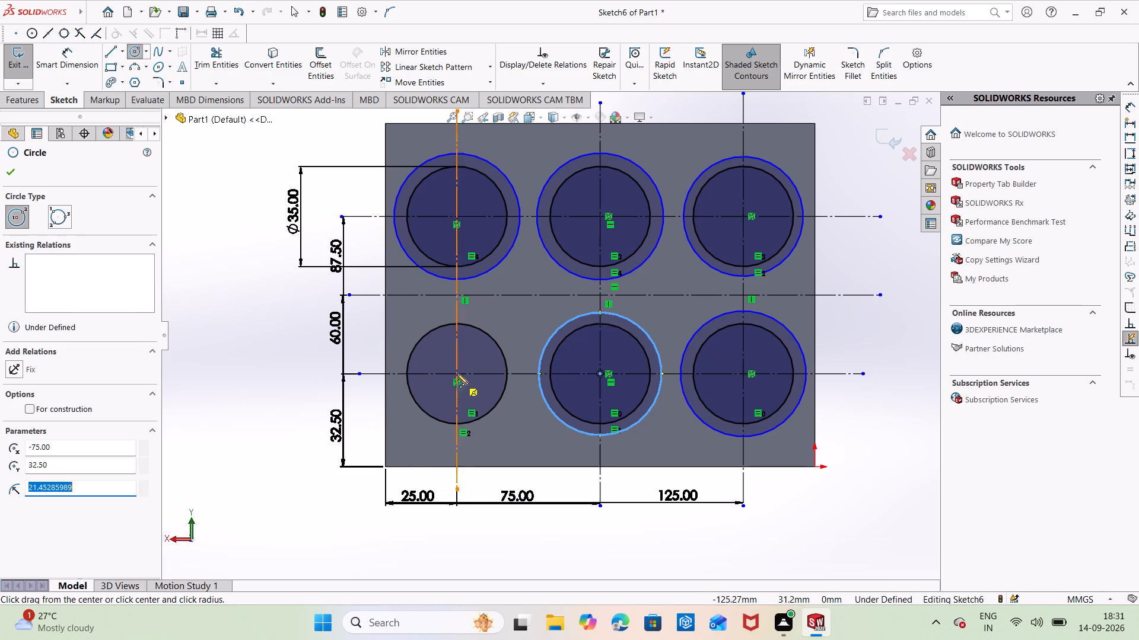
click(457, 371)
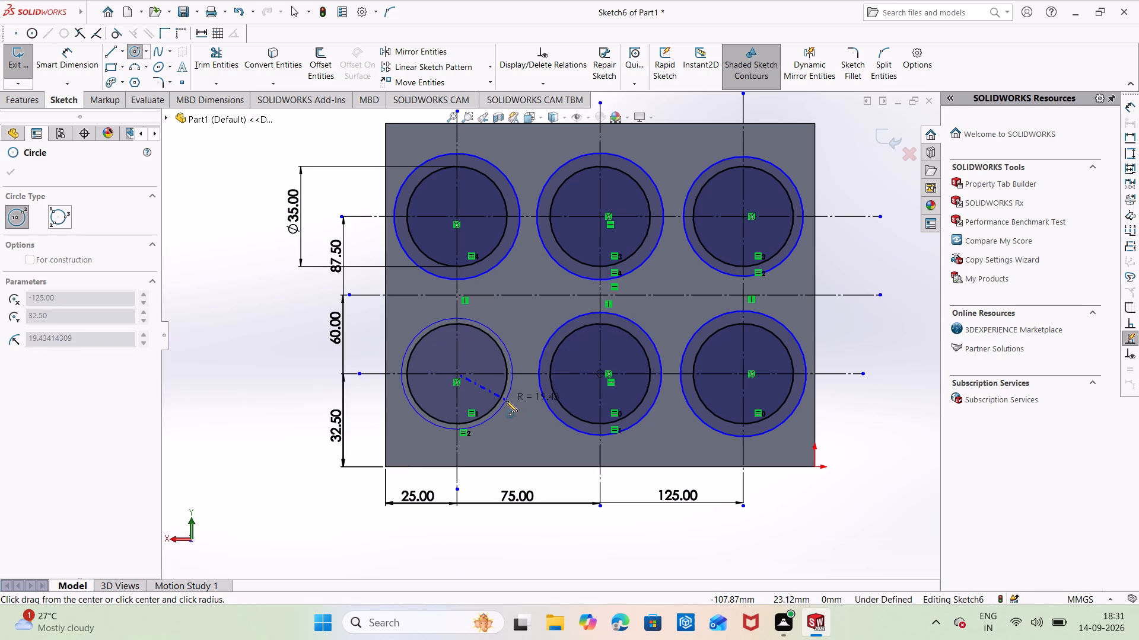
click(510, 406)
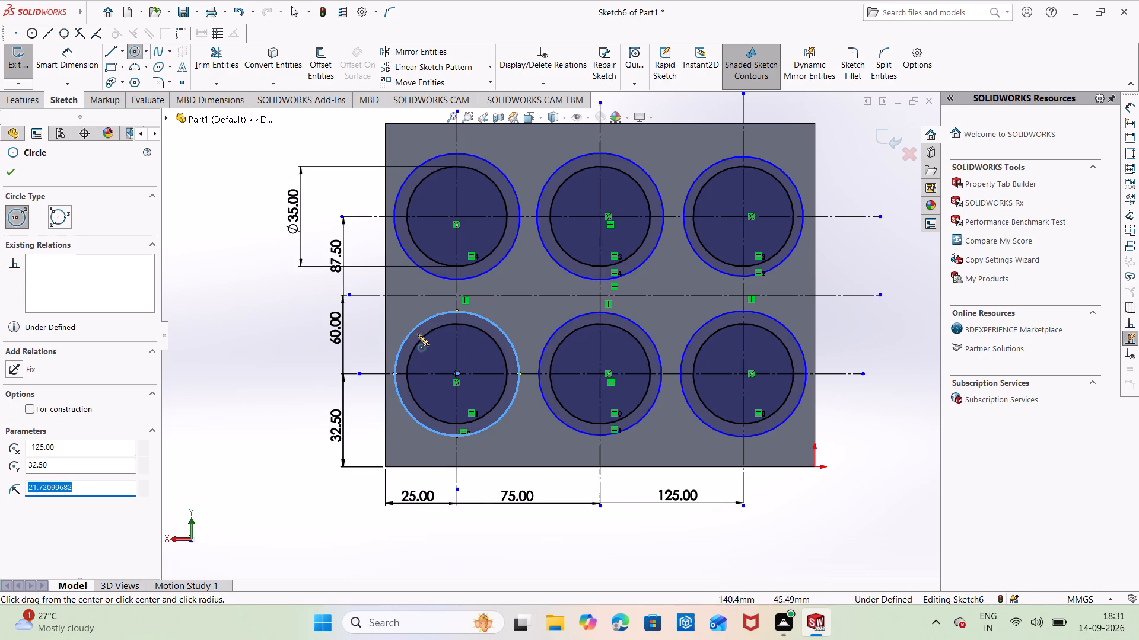
key(Escape)
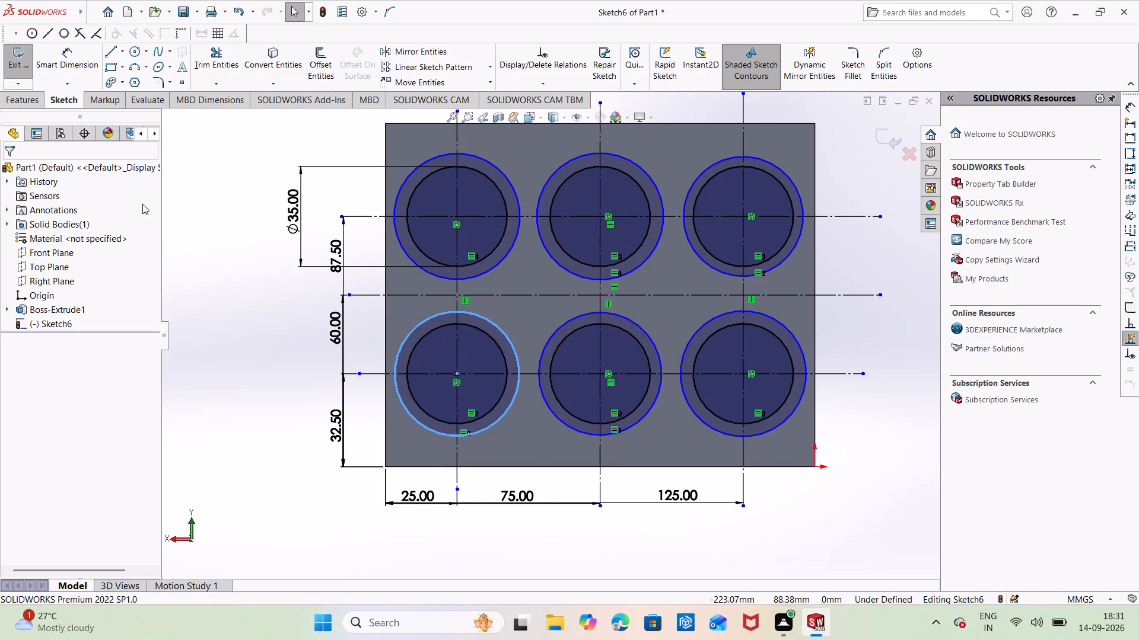
Dimension the outer circle on the lowest horizontal construction line farthest from the origin to a 45 mm diameter.
right_drag(201, 235, 247, 171)
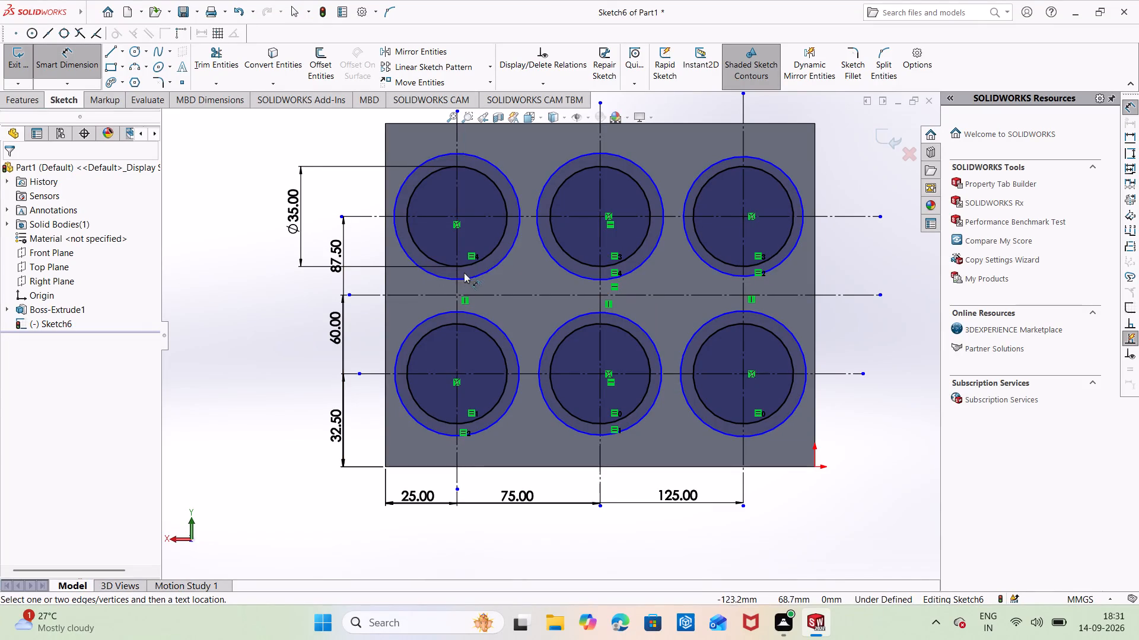
click(469, 278)
key(Escape)
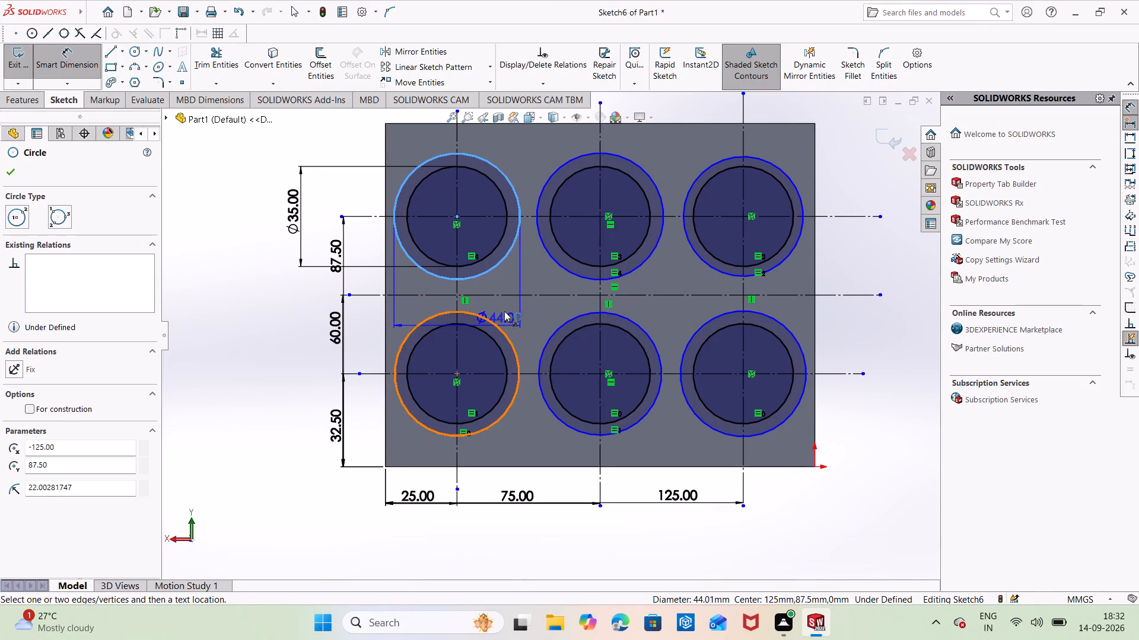
click(501, 415)
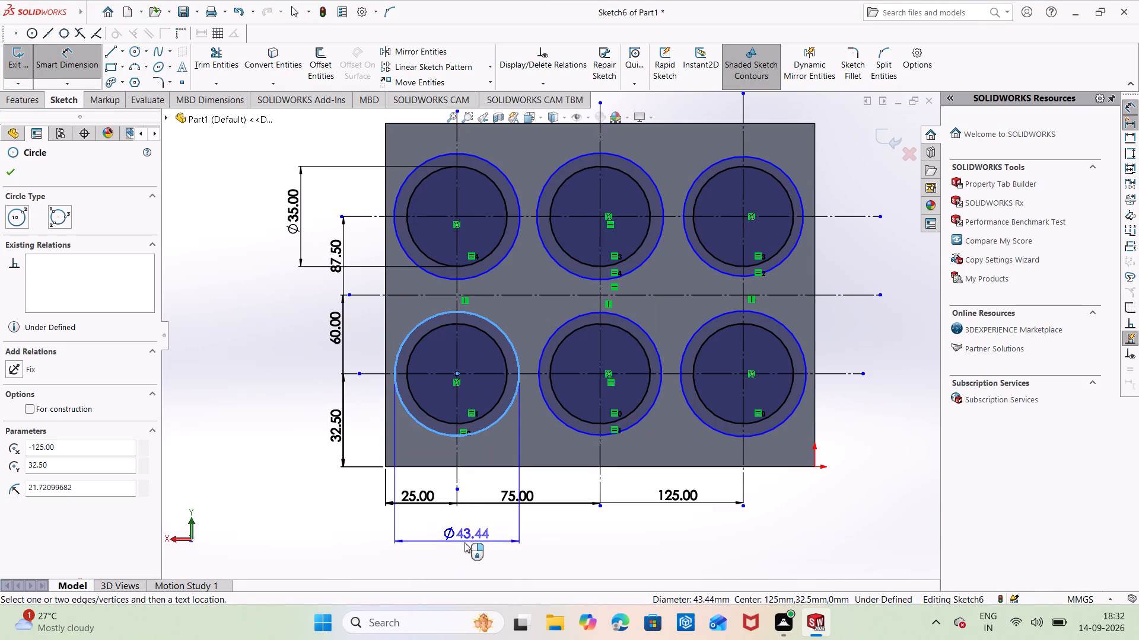
click(460, 532)
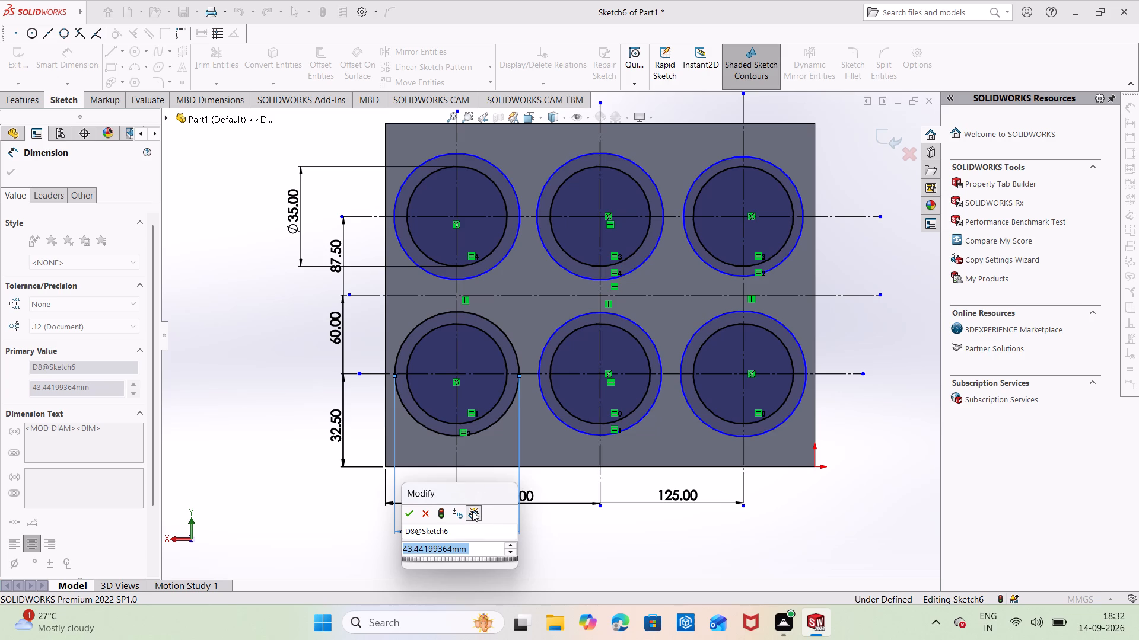
key(BackSpace)
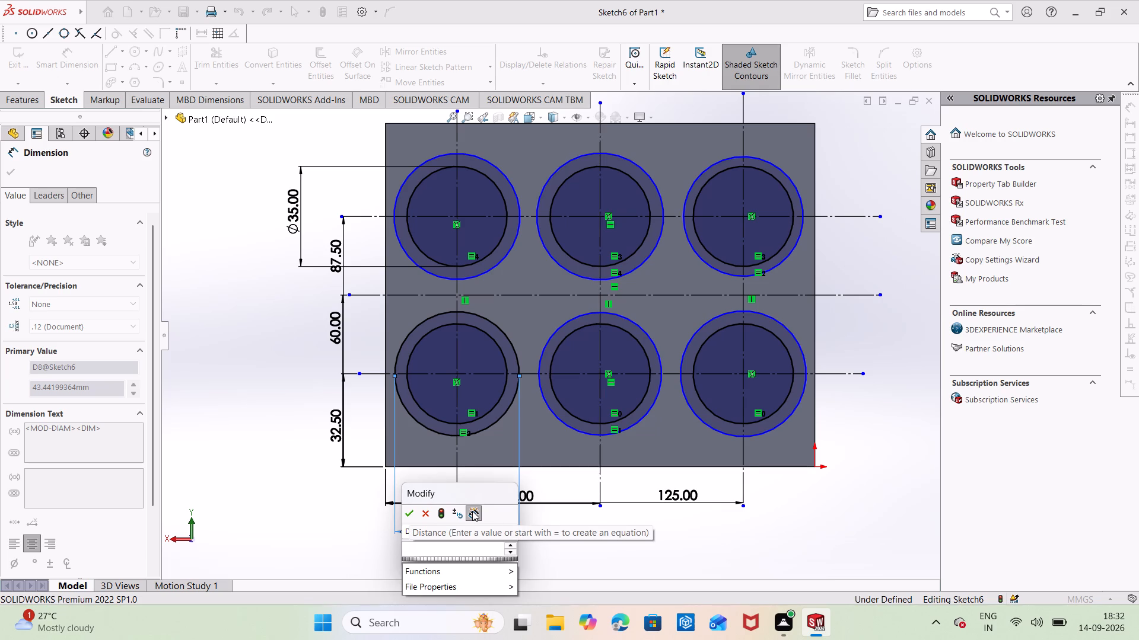
text(45)
key(Return)
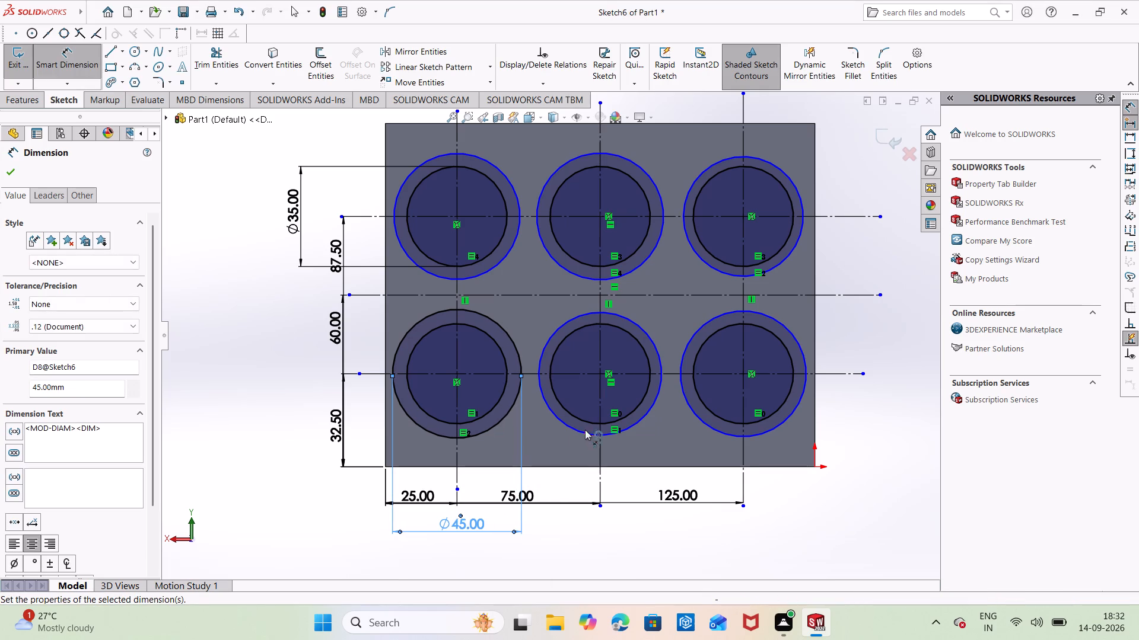
key(Escape)
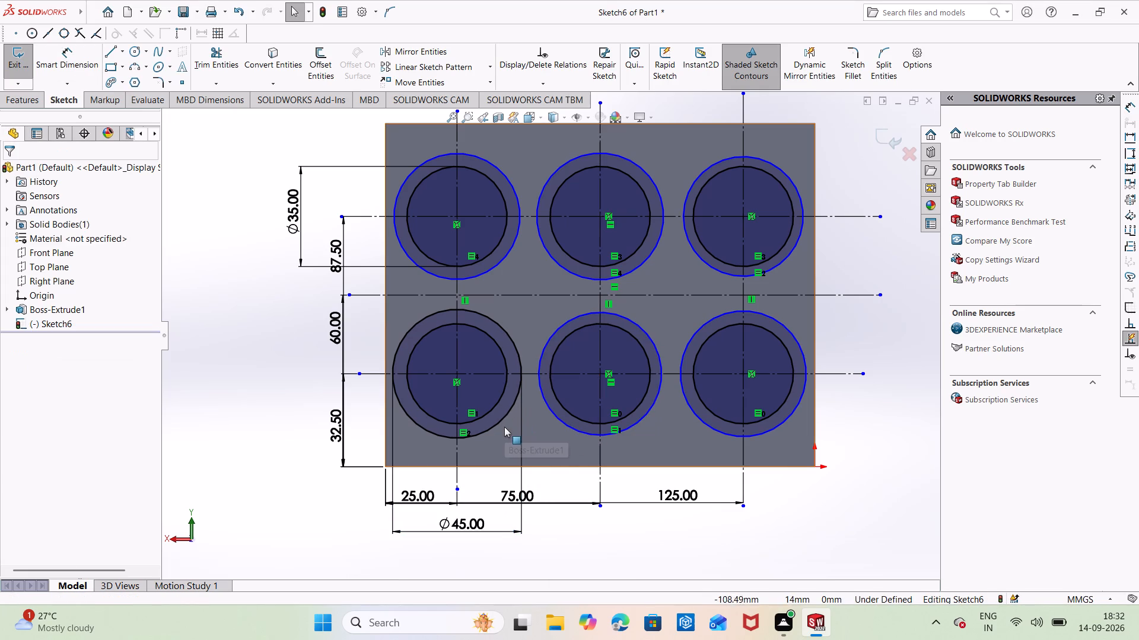
Apply an Equal relation to all six outer circles.
ctrl+click(498, 423)
ctrl+click(578, 428)
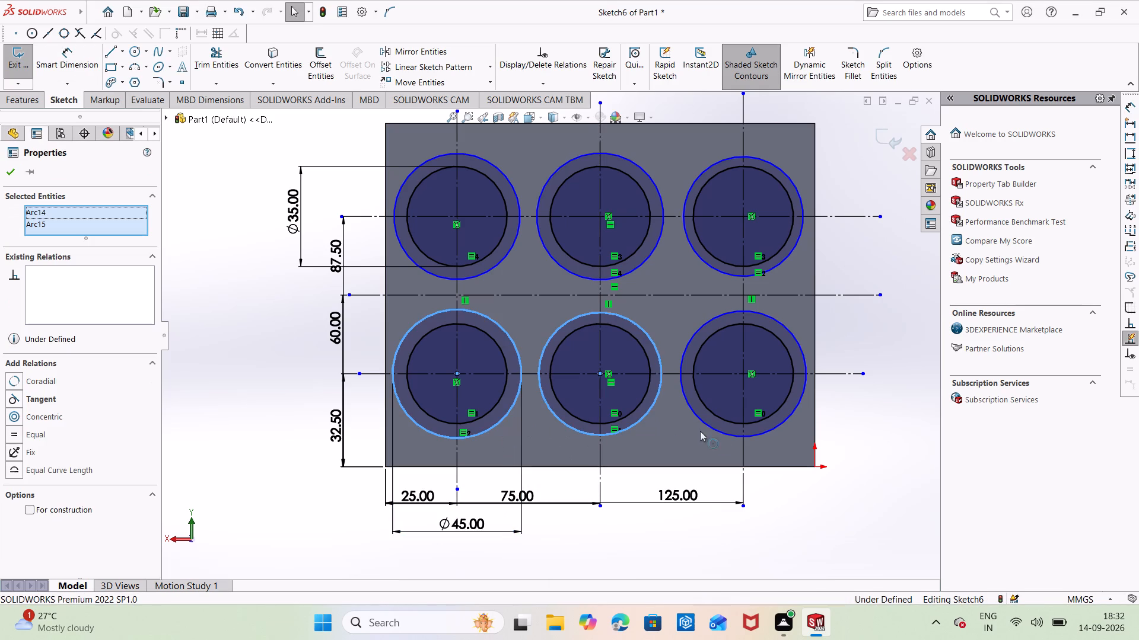
ctrl+click(730, 433)
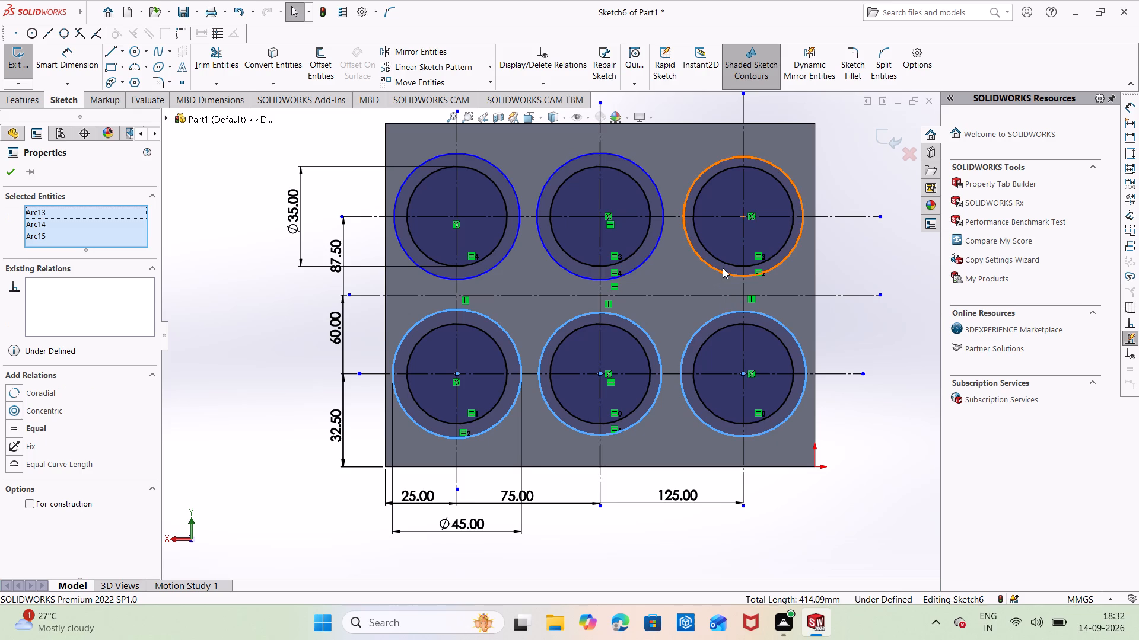
ctrl+click(723, 268)
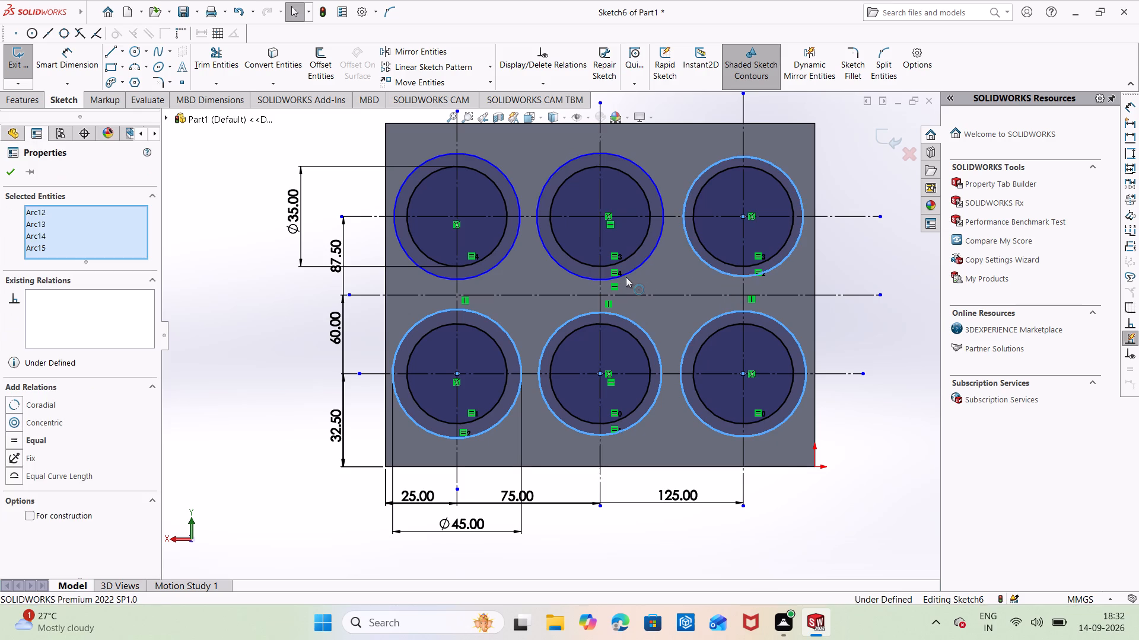
ctrl+click(626, 276)
ctrl+click(486, 267)
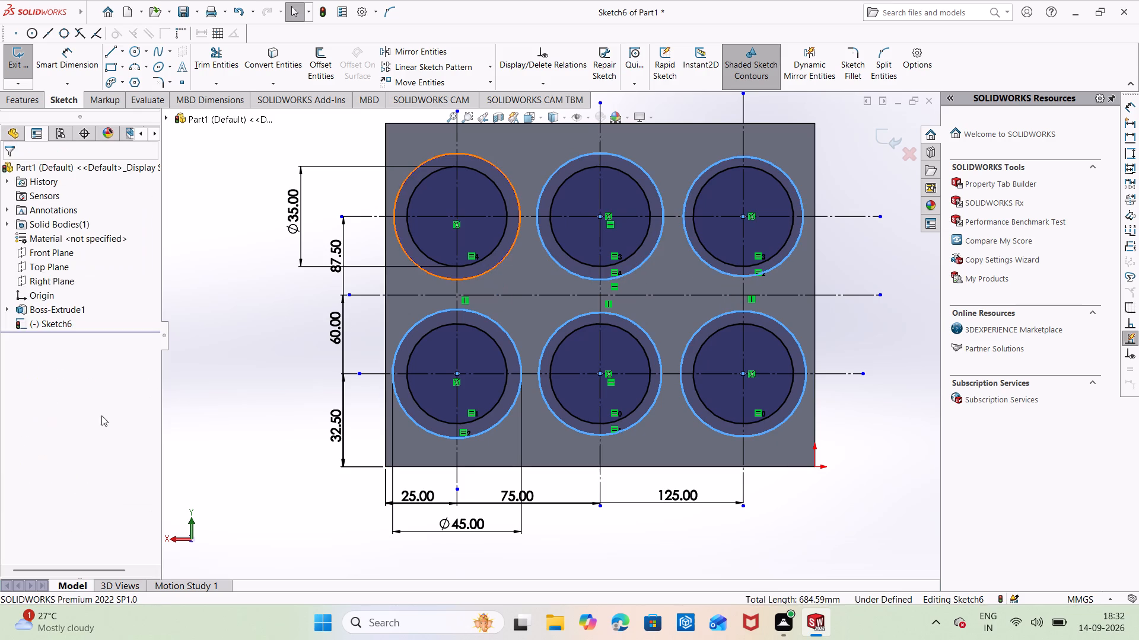
click(30, 462)
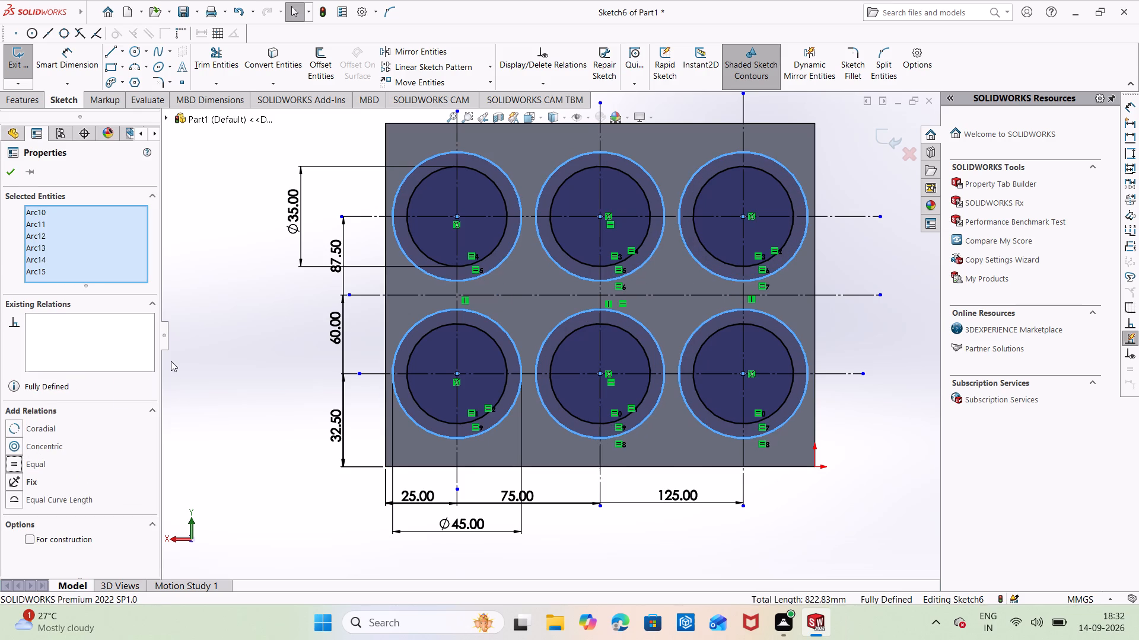
click(173, 360)
click(184, 236)
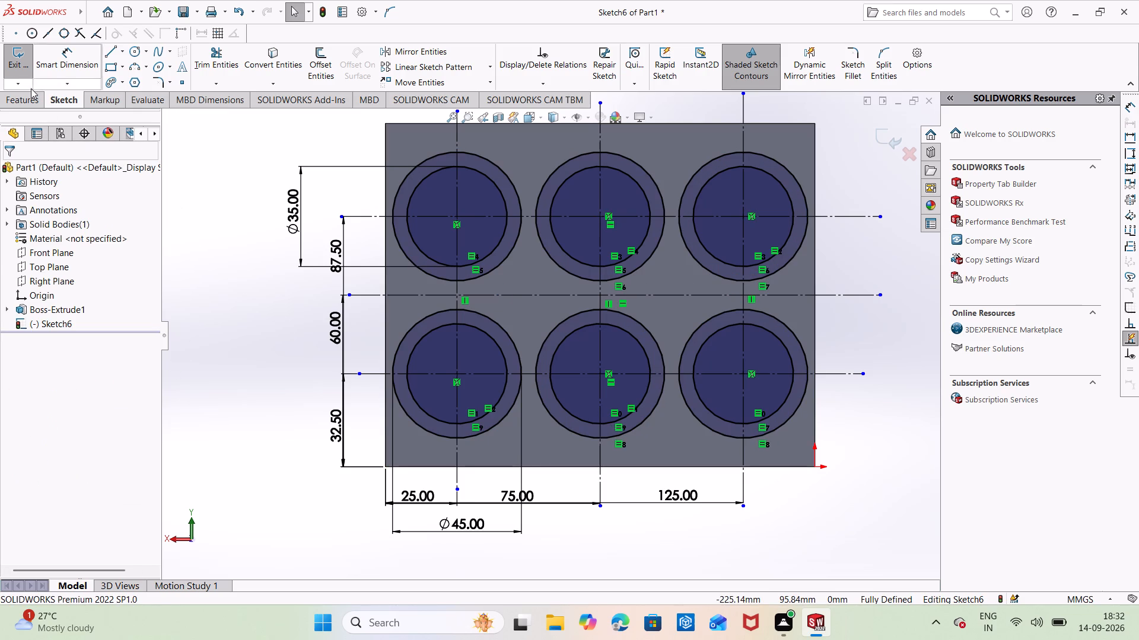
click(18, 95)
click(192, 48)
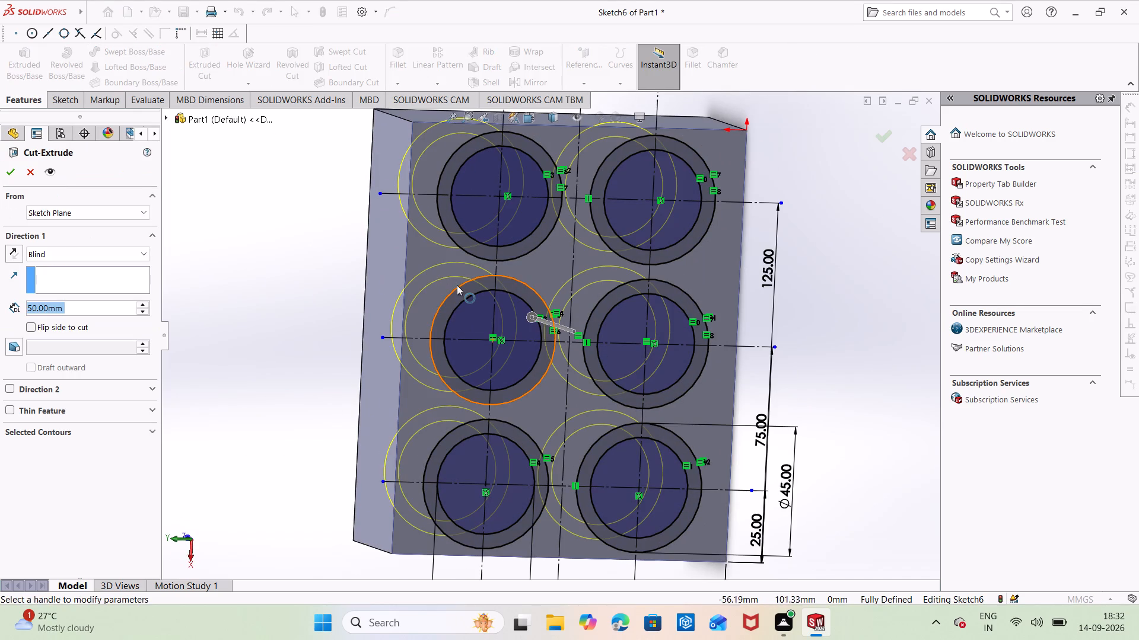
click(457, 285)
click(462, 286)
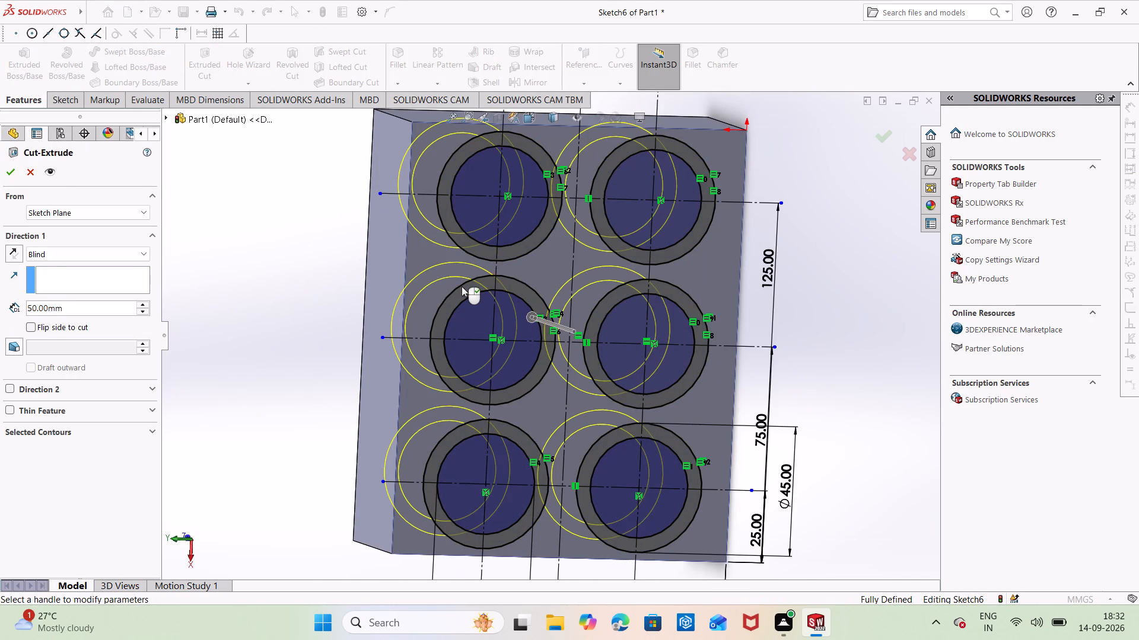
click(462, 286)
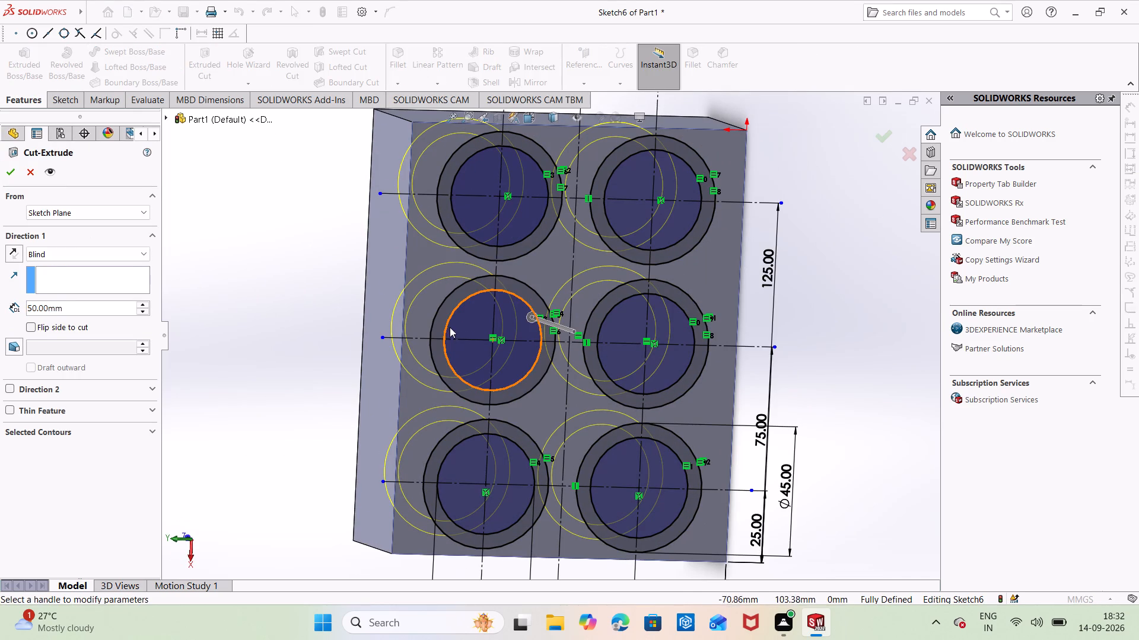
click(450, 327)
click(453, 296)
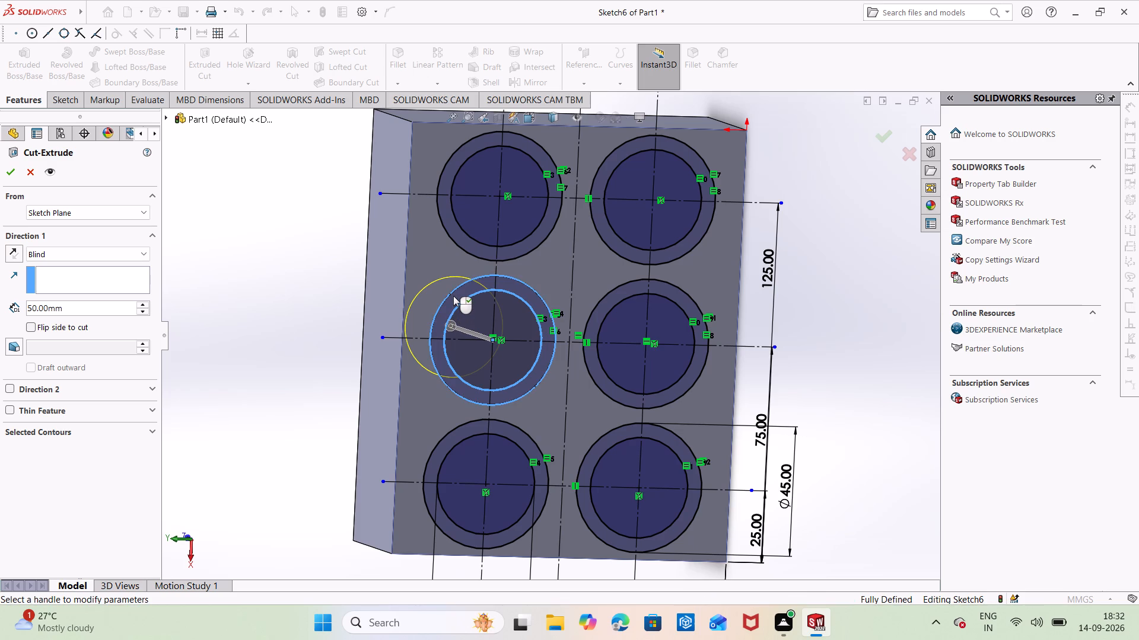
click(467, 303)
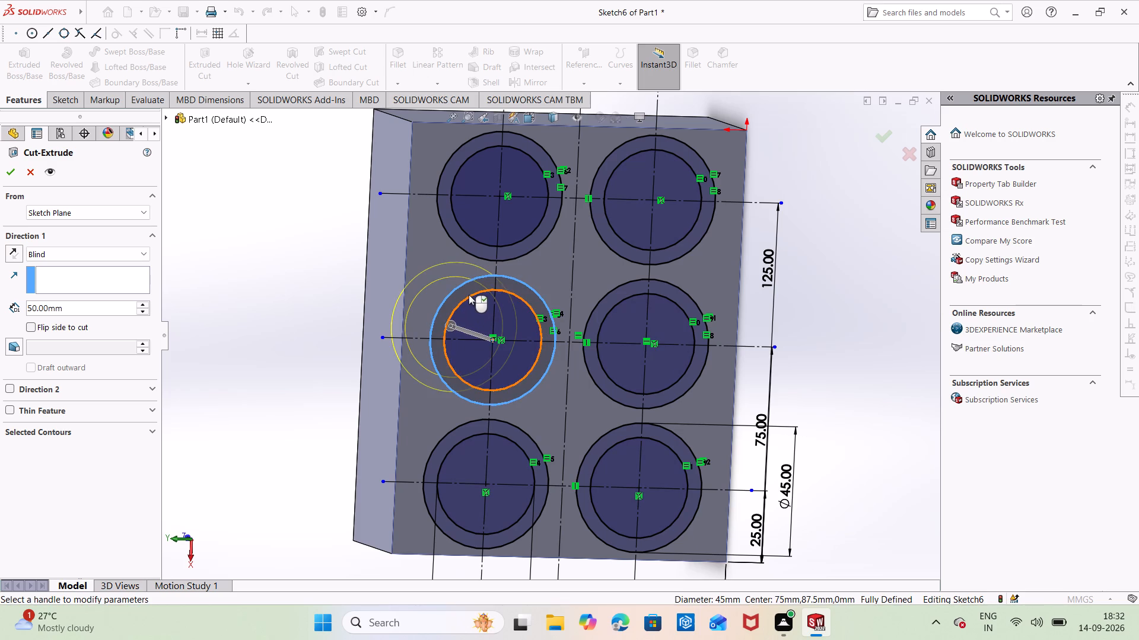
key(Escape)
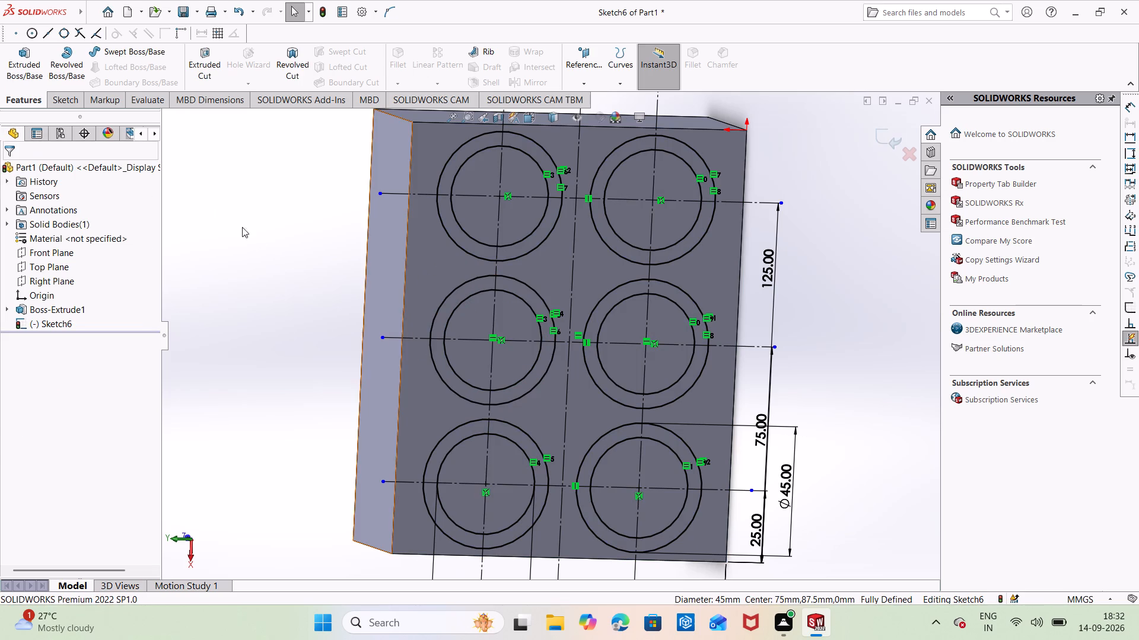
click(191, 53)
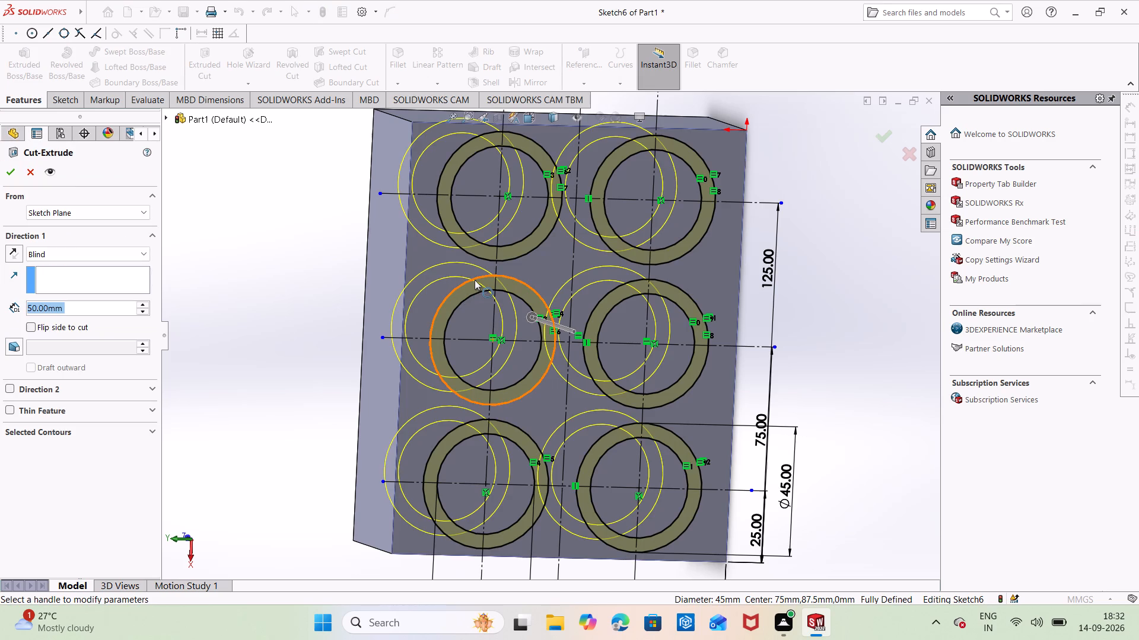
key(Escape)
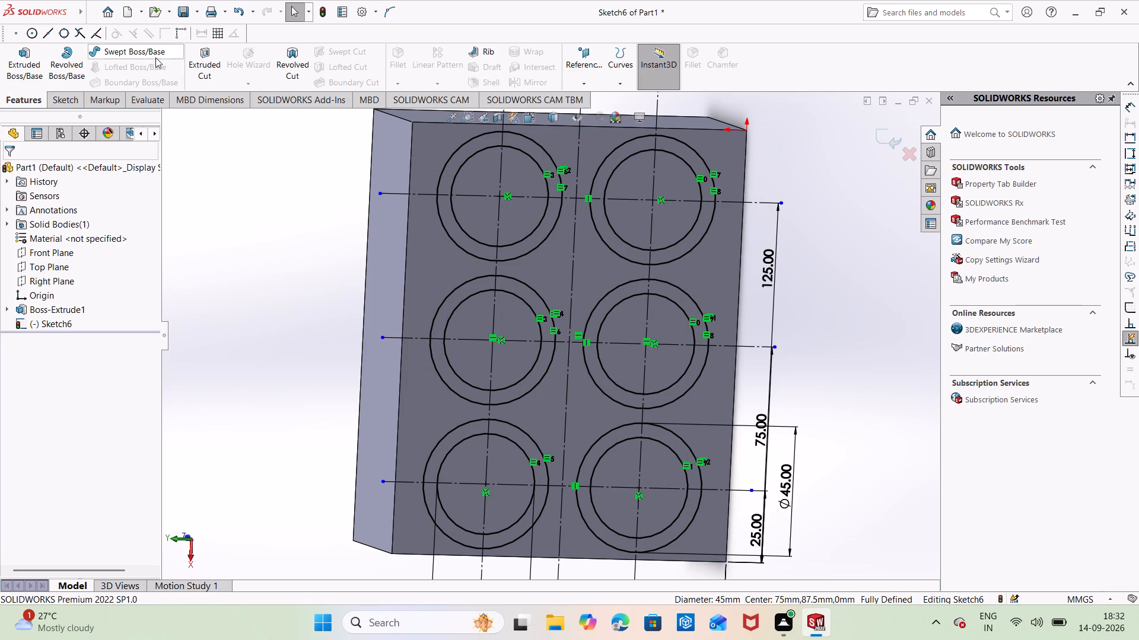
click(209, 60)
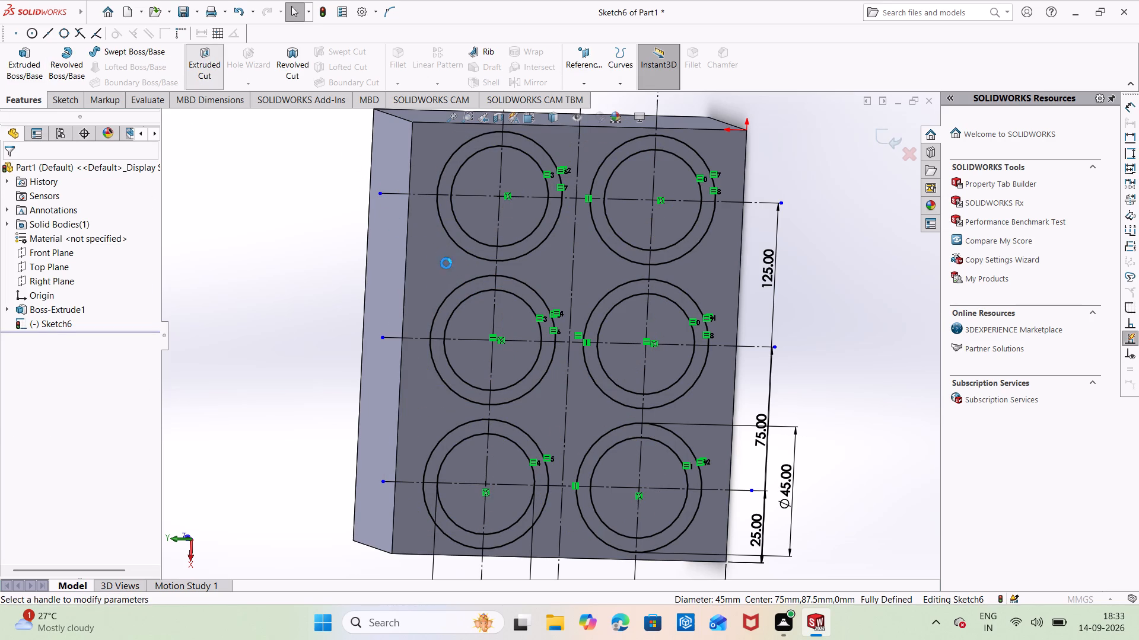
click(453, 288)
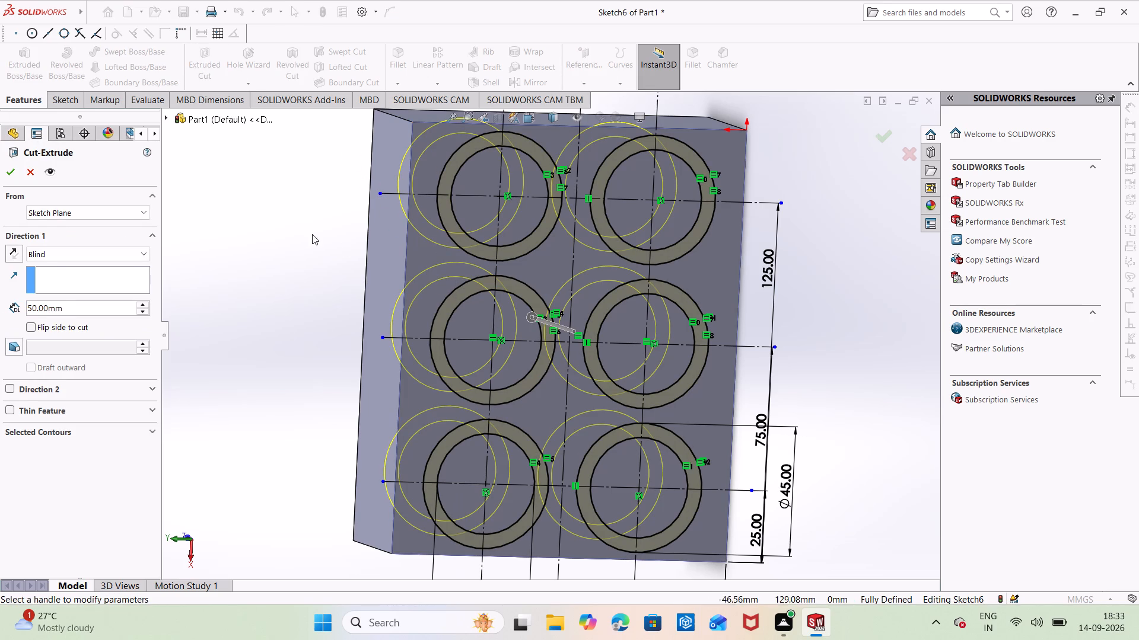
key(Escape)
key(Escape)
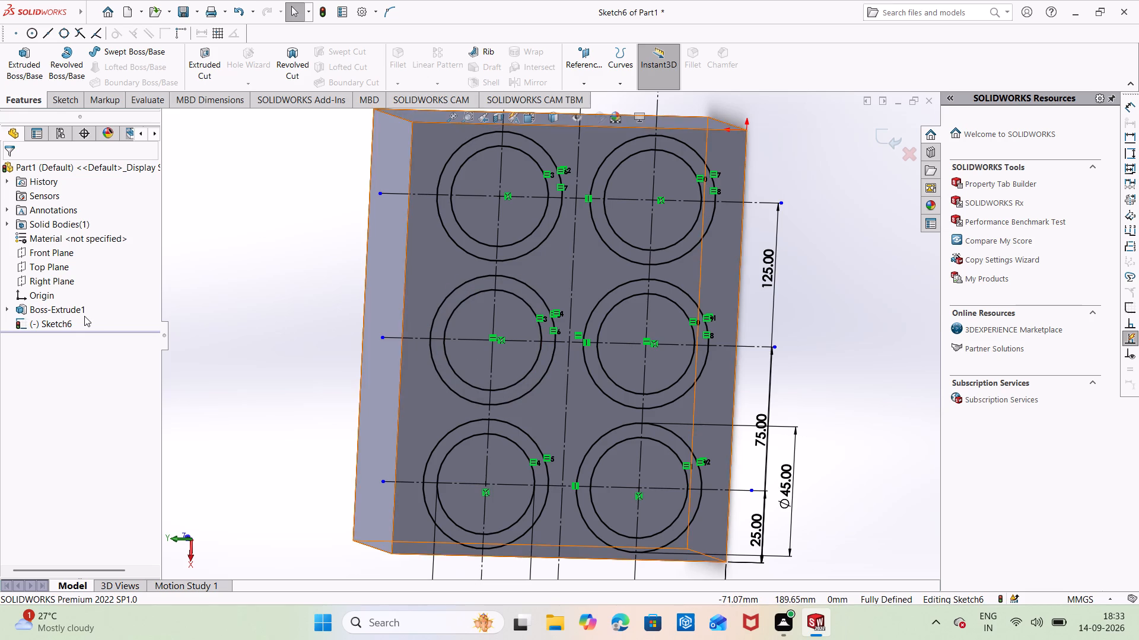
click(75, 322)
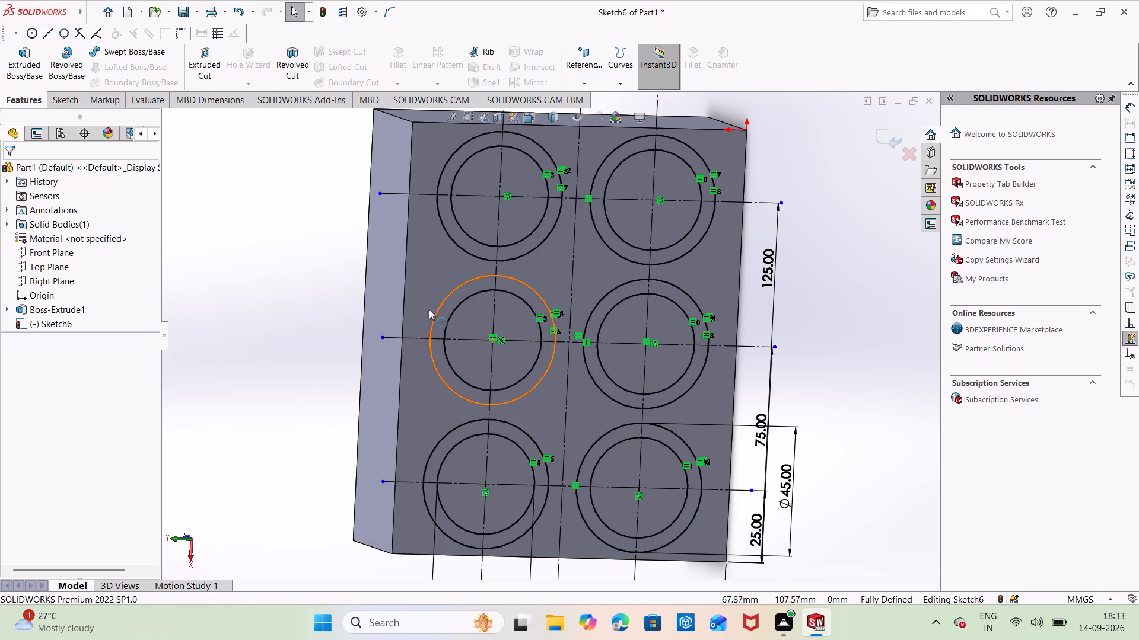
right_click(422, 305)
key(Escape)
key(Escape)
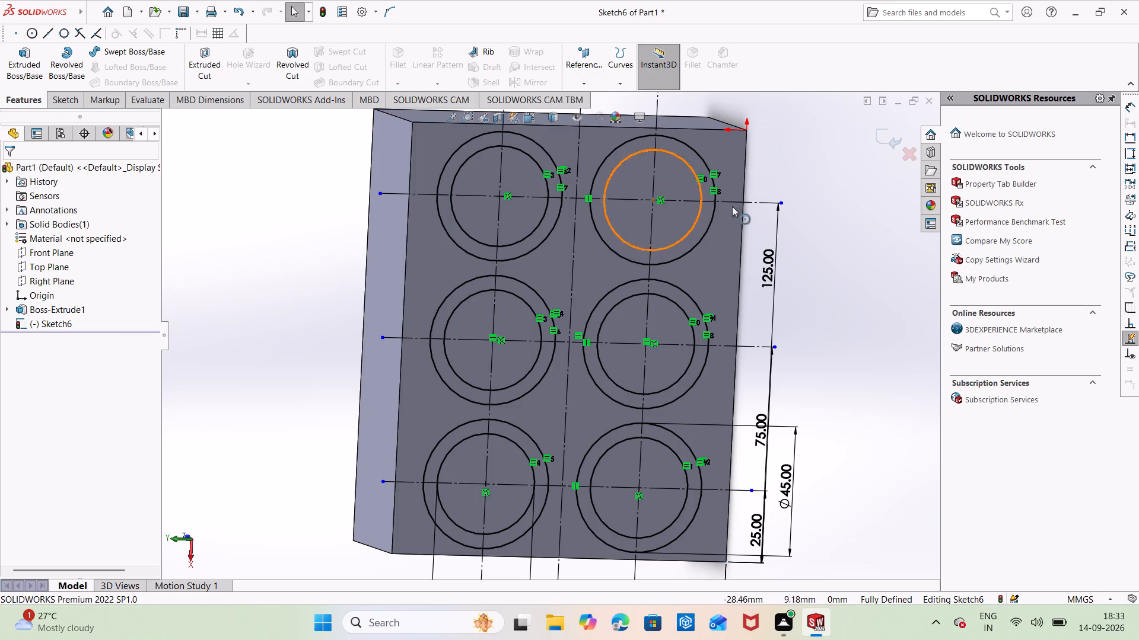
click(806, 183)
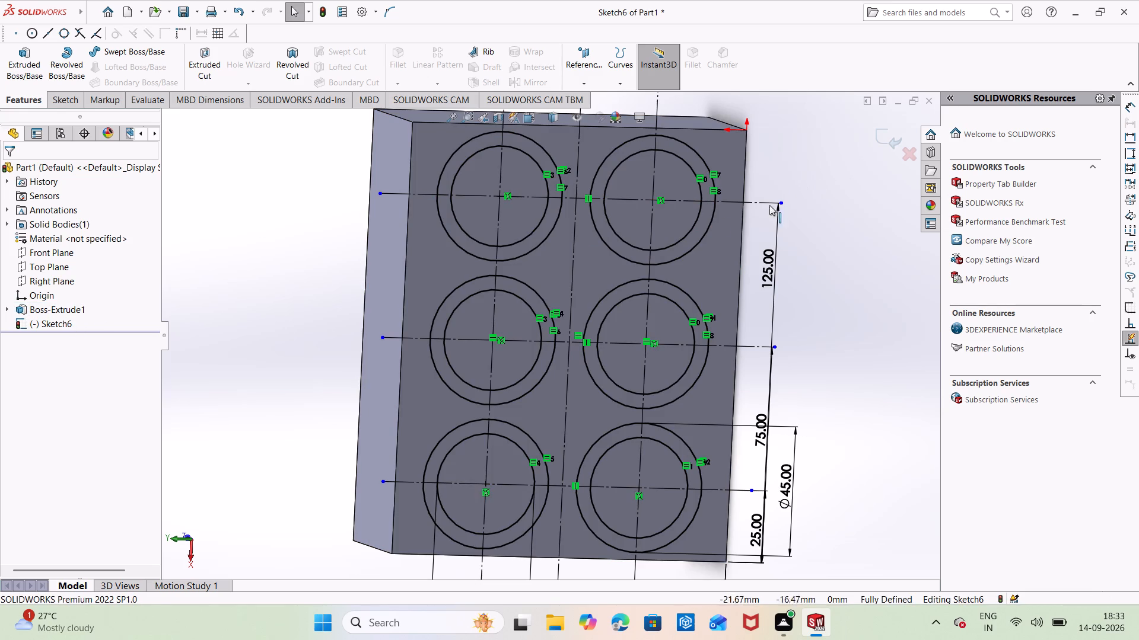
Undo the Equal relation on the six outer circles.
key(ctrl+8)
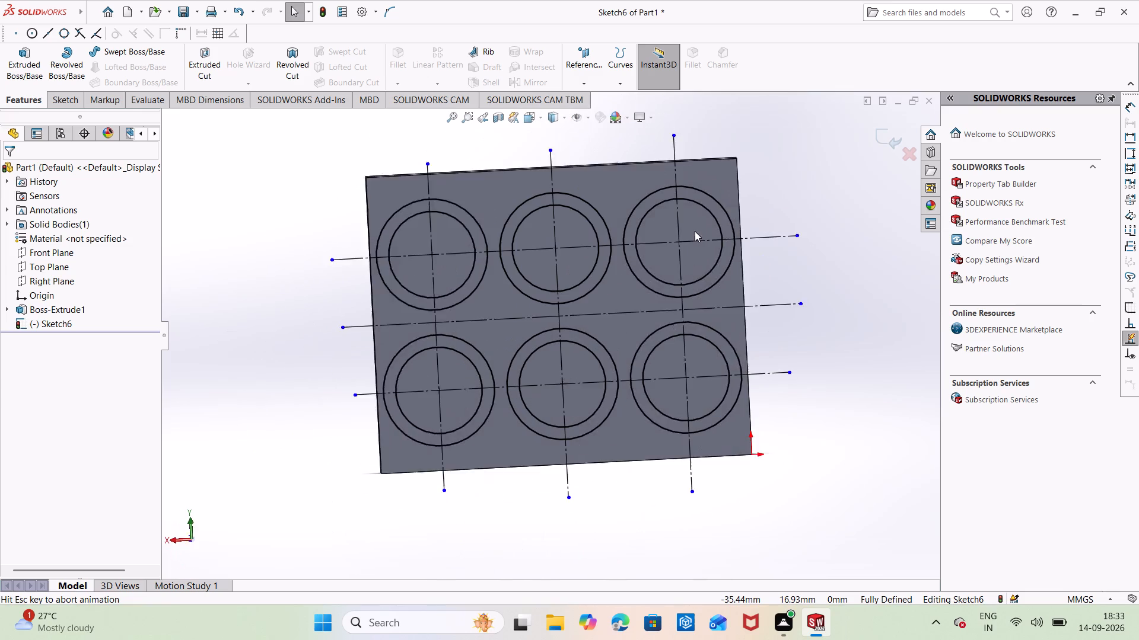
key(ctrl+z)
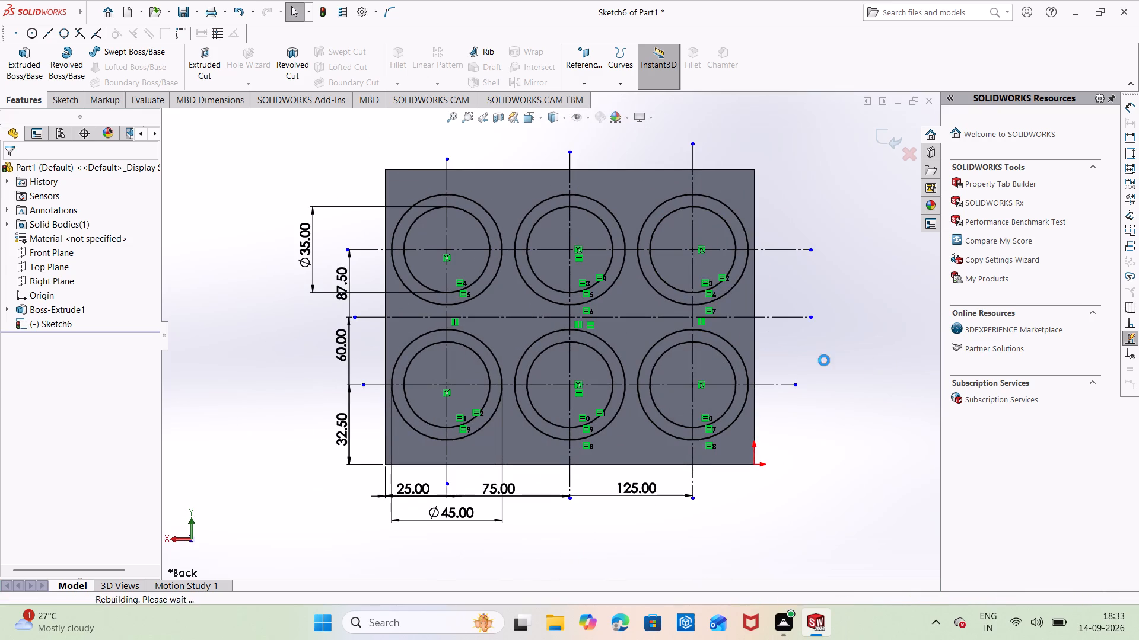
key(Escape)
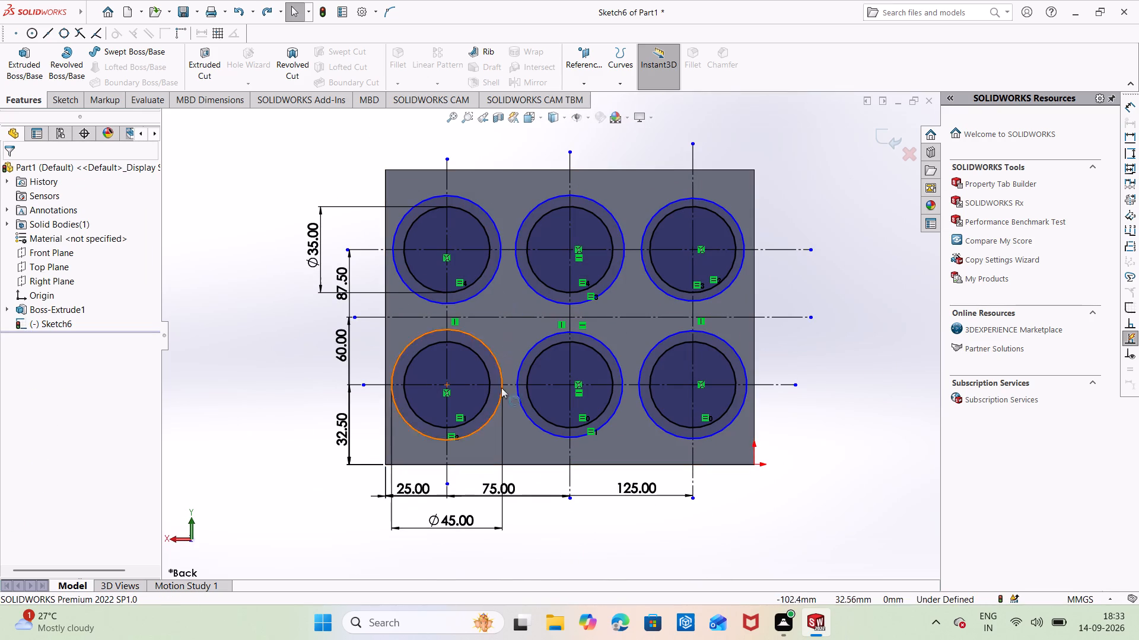
Apply an Equal relation to all six outer circles, including the one dimensioned at 45 mm.
ctrl+click(482, 425)
ctrl+click(536, 423)
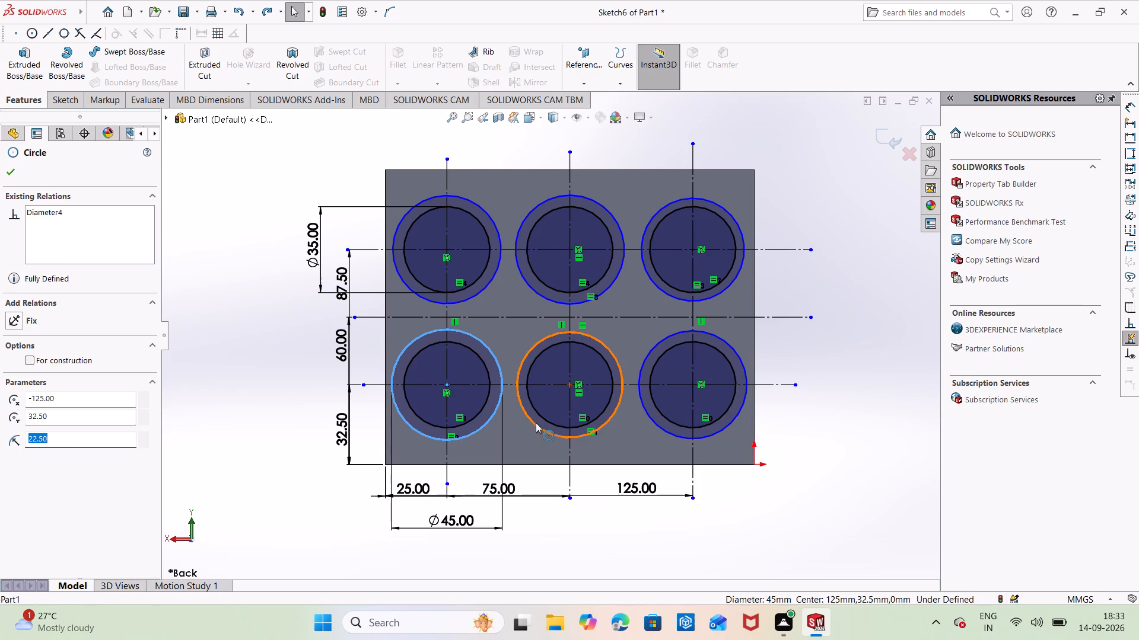
ctrl+click(663, 426)
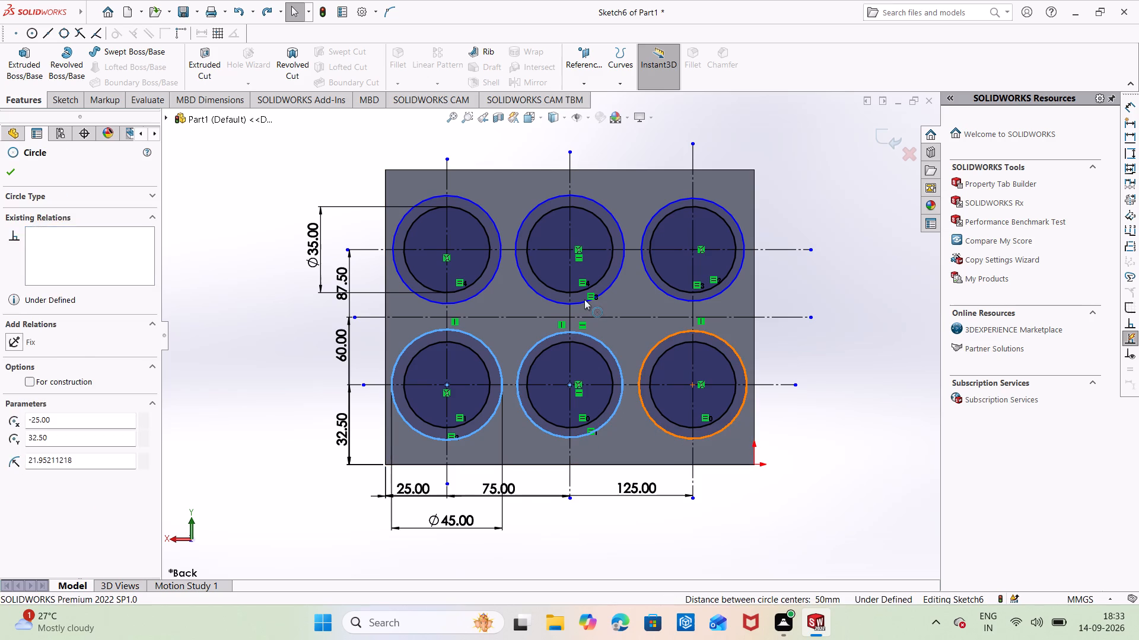
ctrl+click(585, 299)
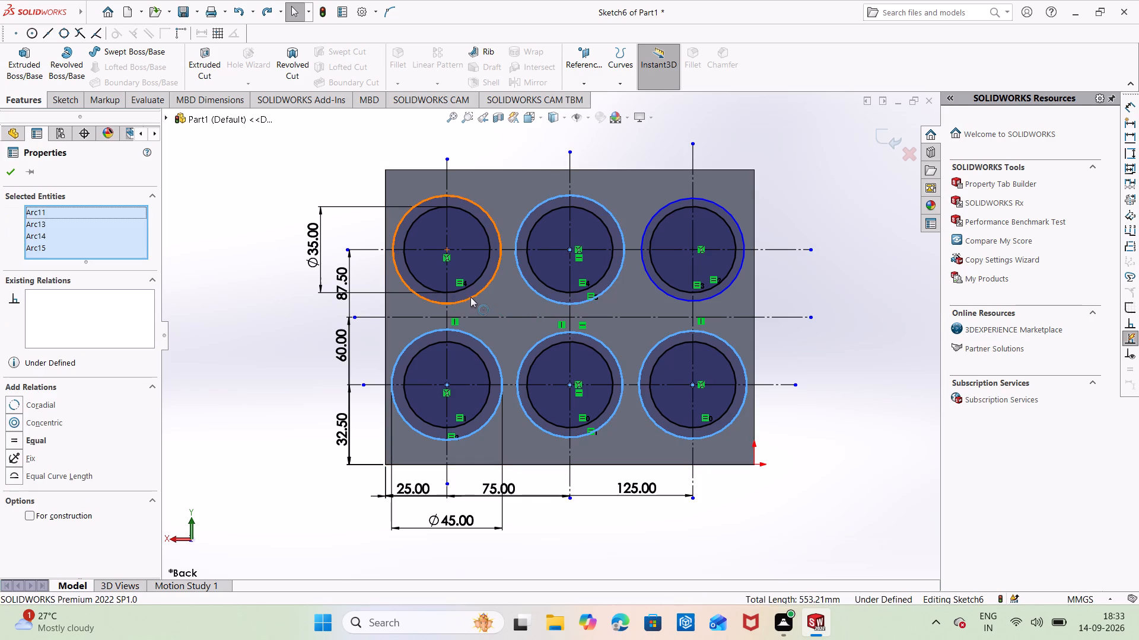
ctrl+click(470, 296)
ctrl+click(663, 286)
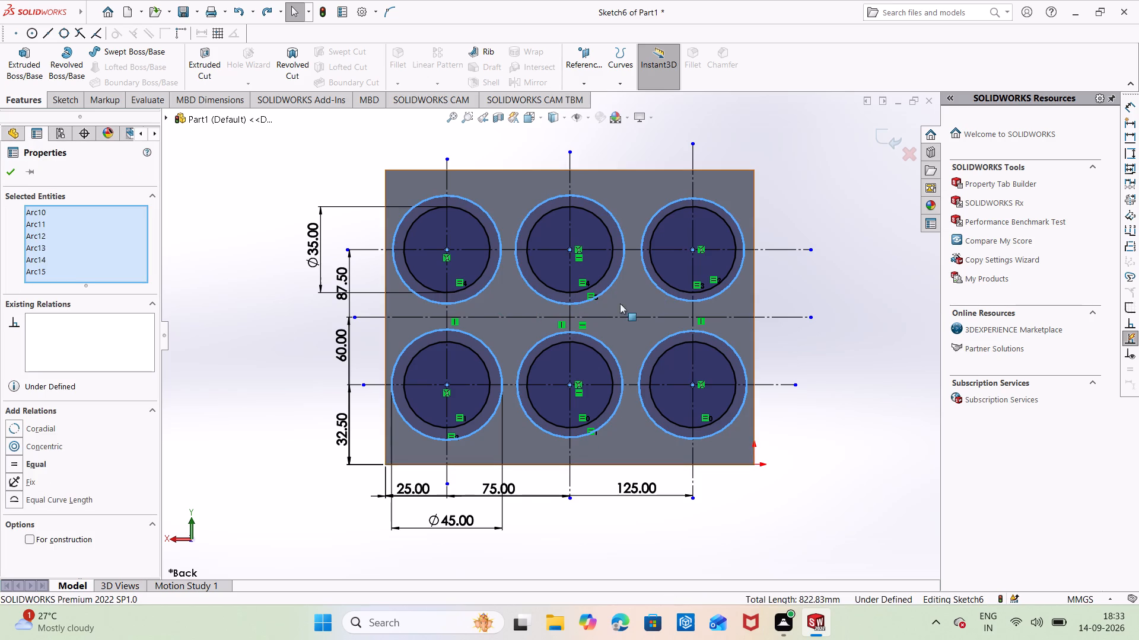
click(39, 460)
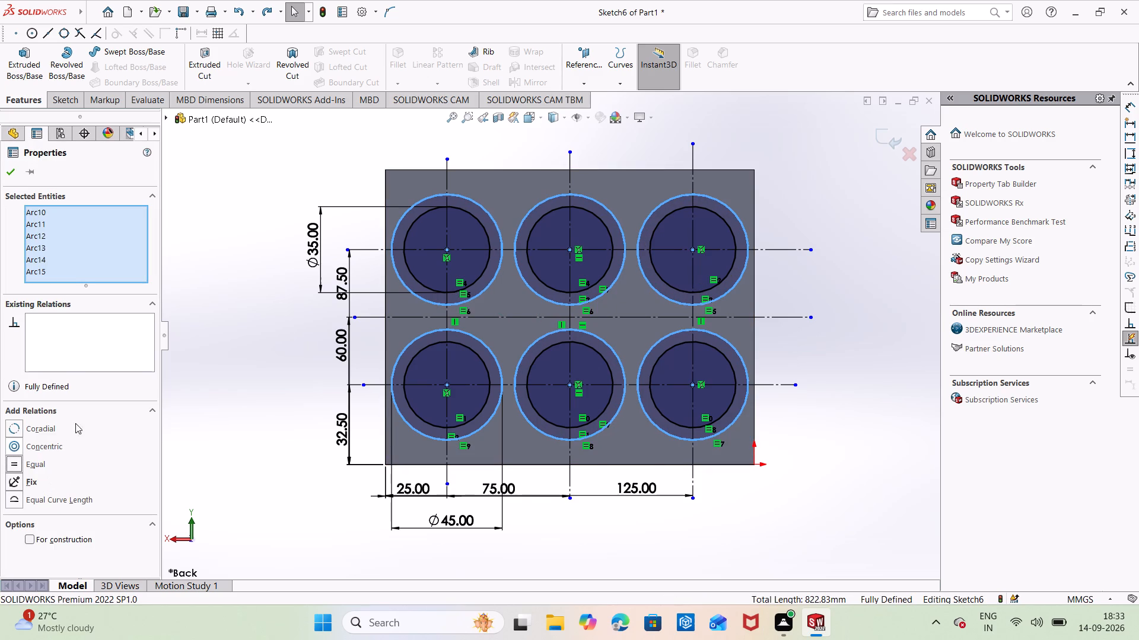
click(161, 362)
key(Escape)
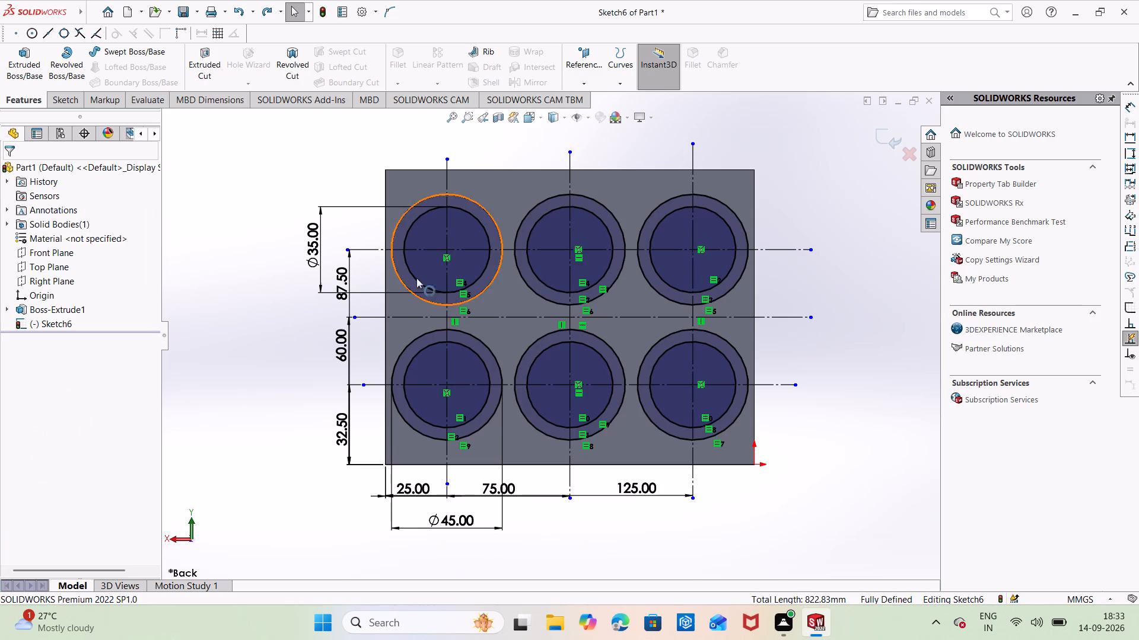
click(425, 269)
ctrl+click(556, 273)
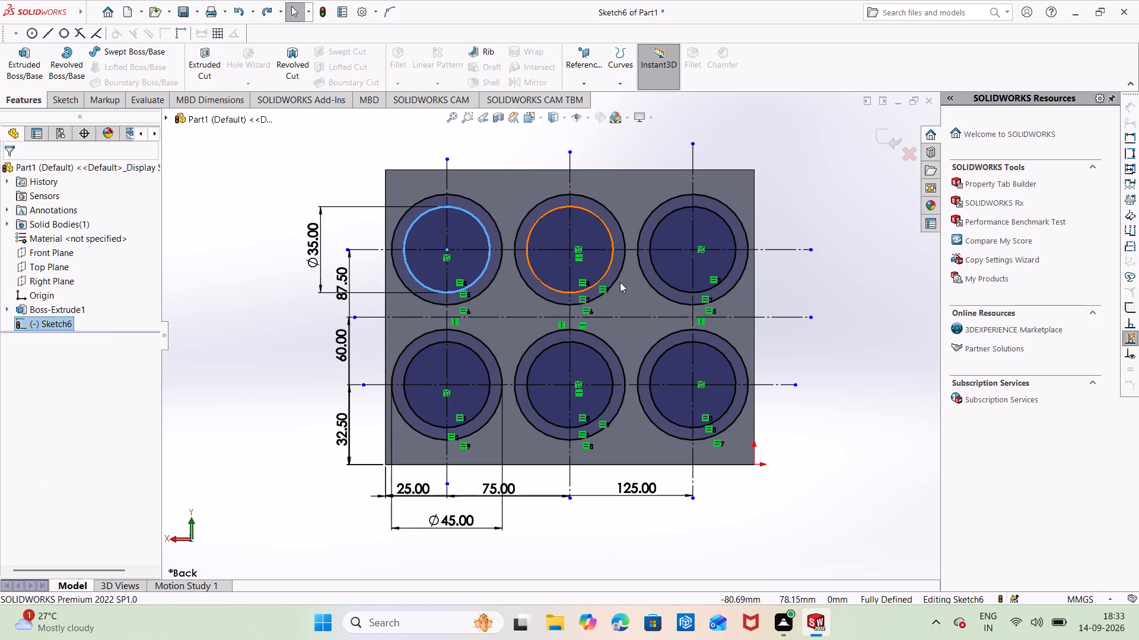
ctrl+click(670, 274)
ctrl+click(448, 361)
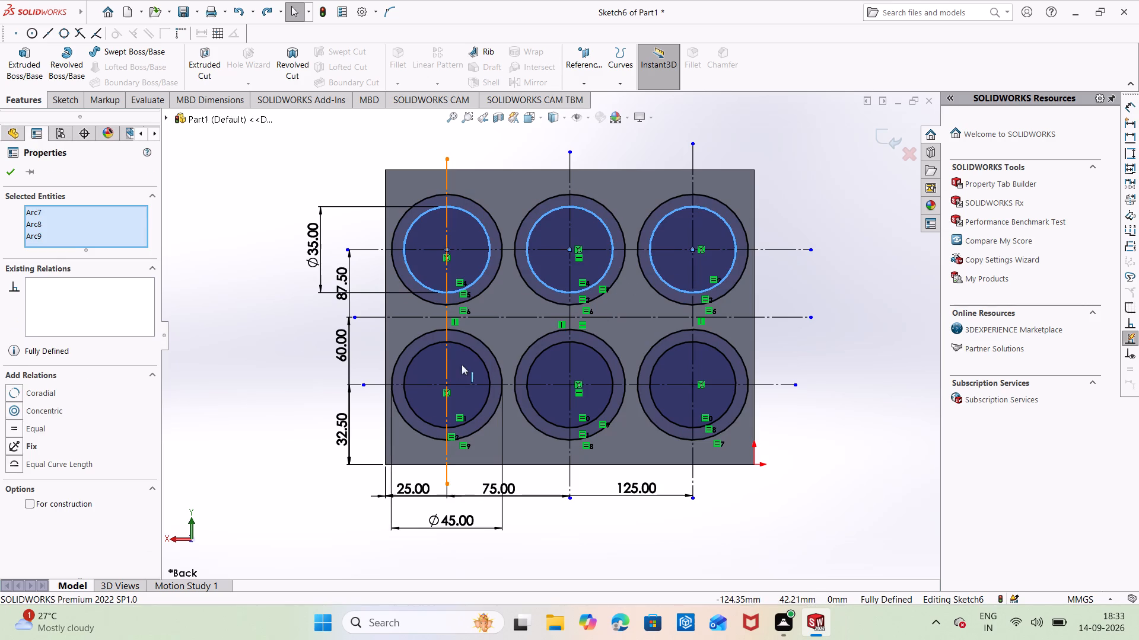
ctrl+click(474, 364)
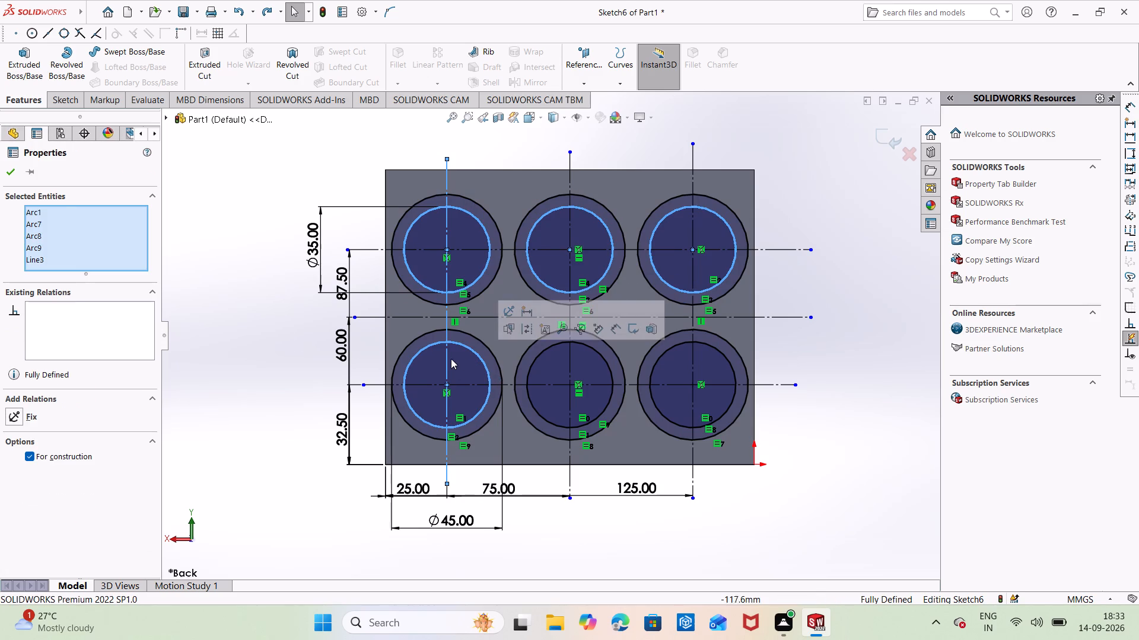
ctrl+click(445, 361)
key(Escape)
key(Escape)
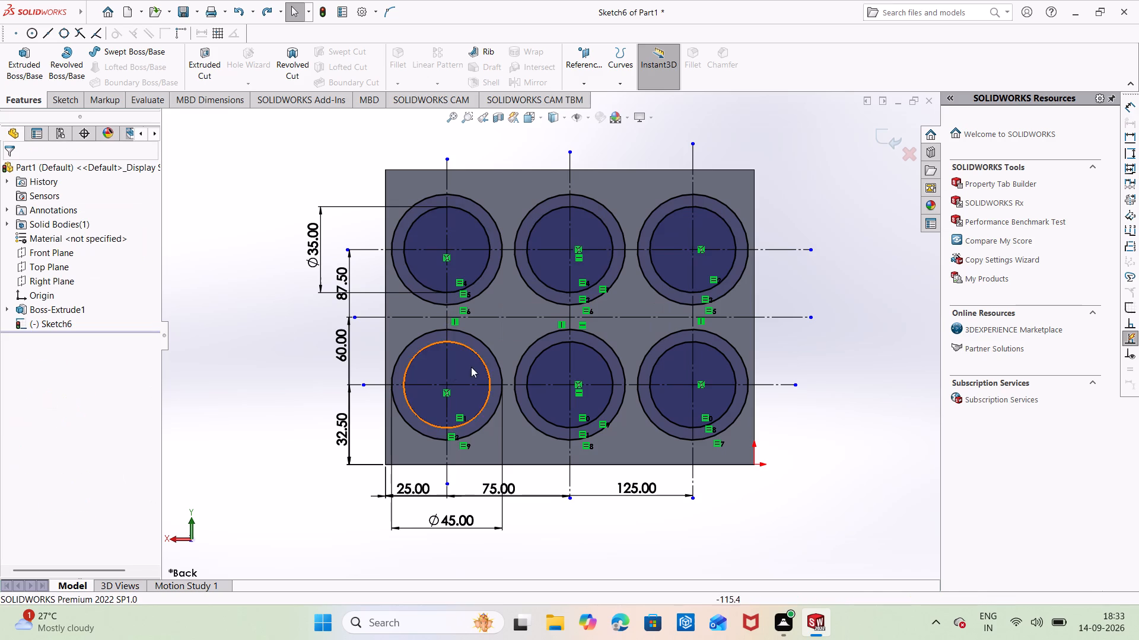
Delete the six inner 35 mm circles from the sketch, together with their associated diameter dimension.
ctrl+click(476, 261)
ctrl+click(559, 270)
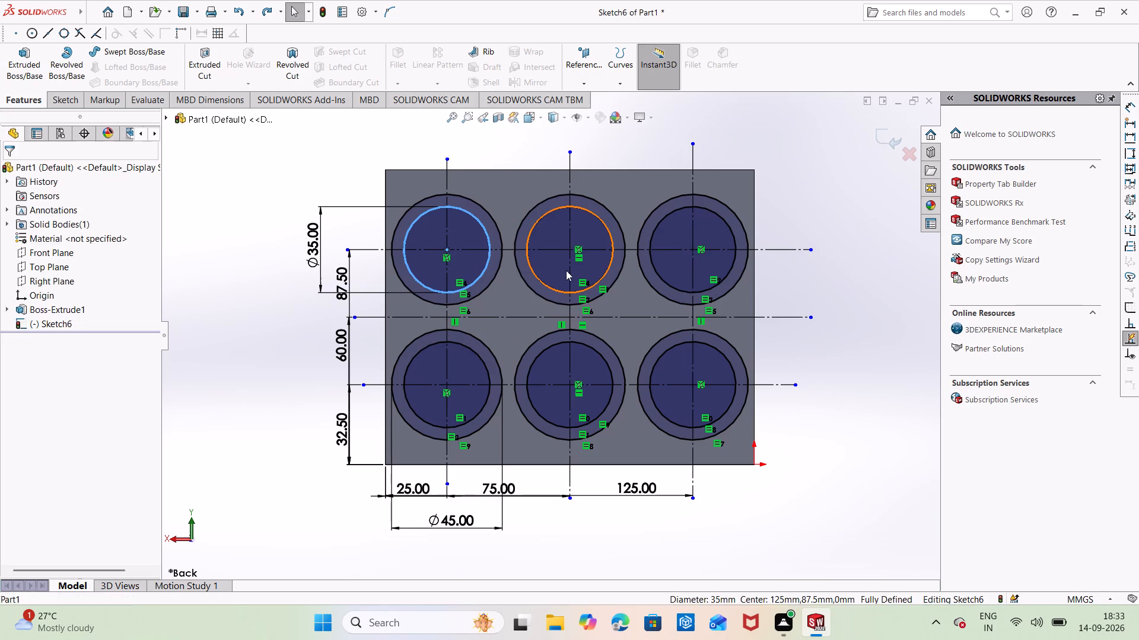
ctrl+click(673, 271)
ctrl+click(662, 369)
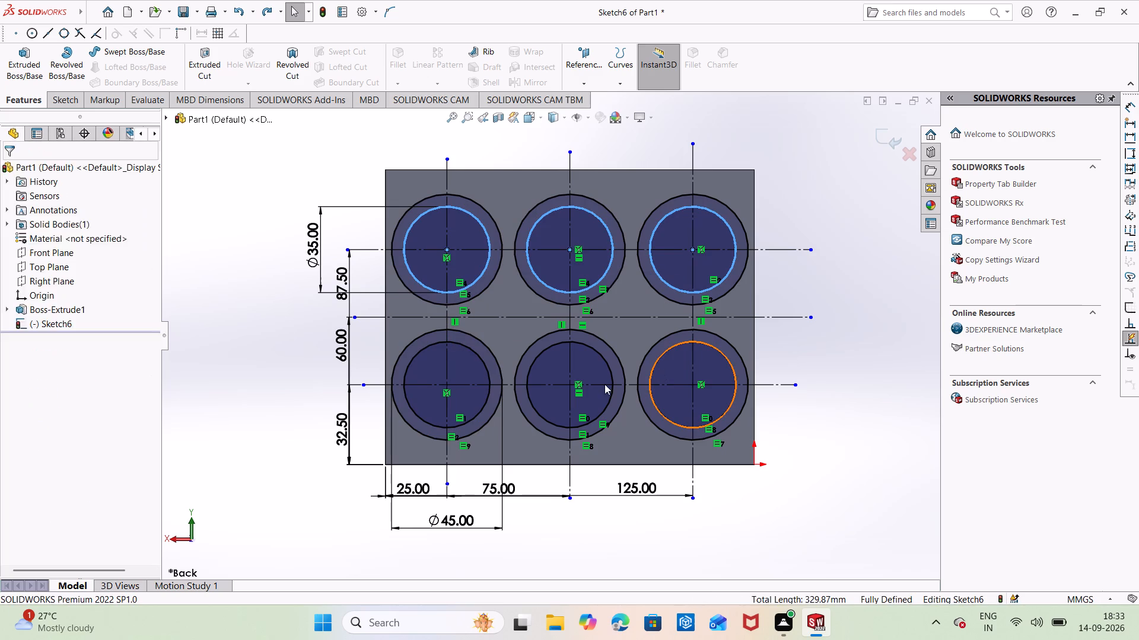
ctrl+click(580, 367)
ctrl+click(458, 360)
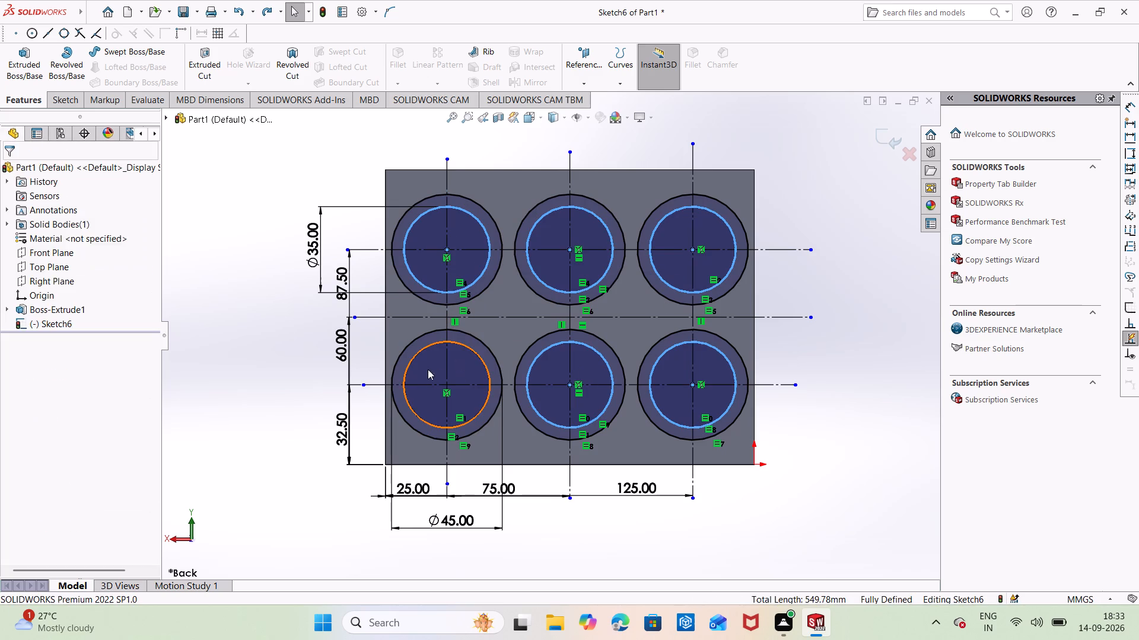
right_click(221, 412)
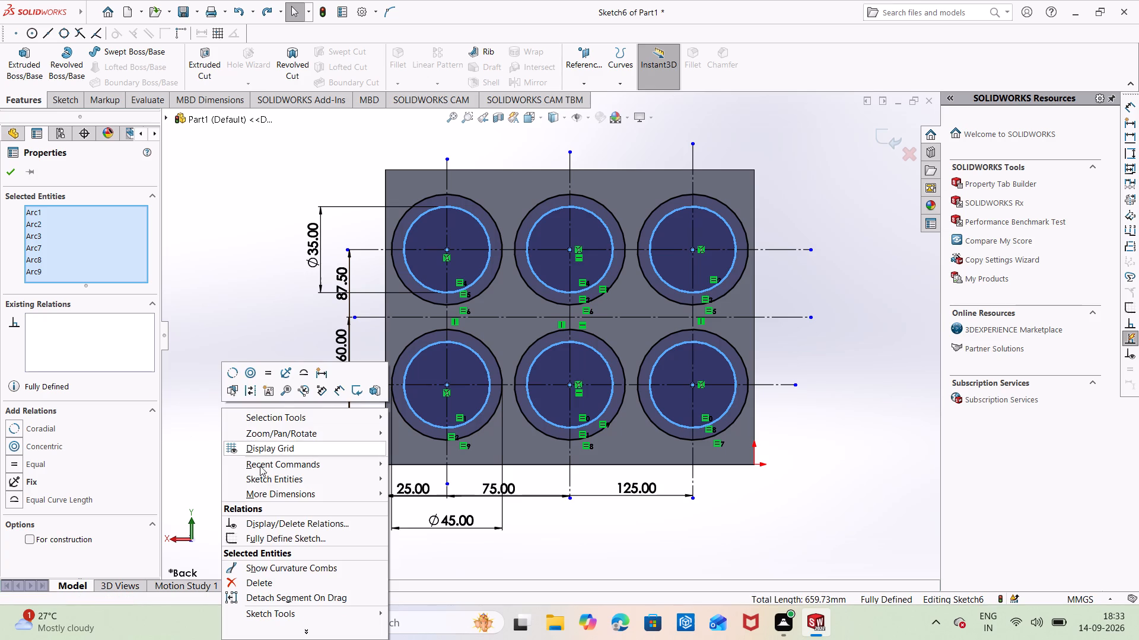
click(254, 578)
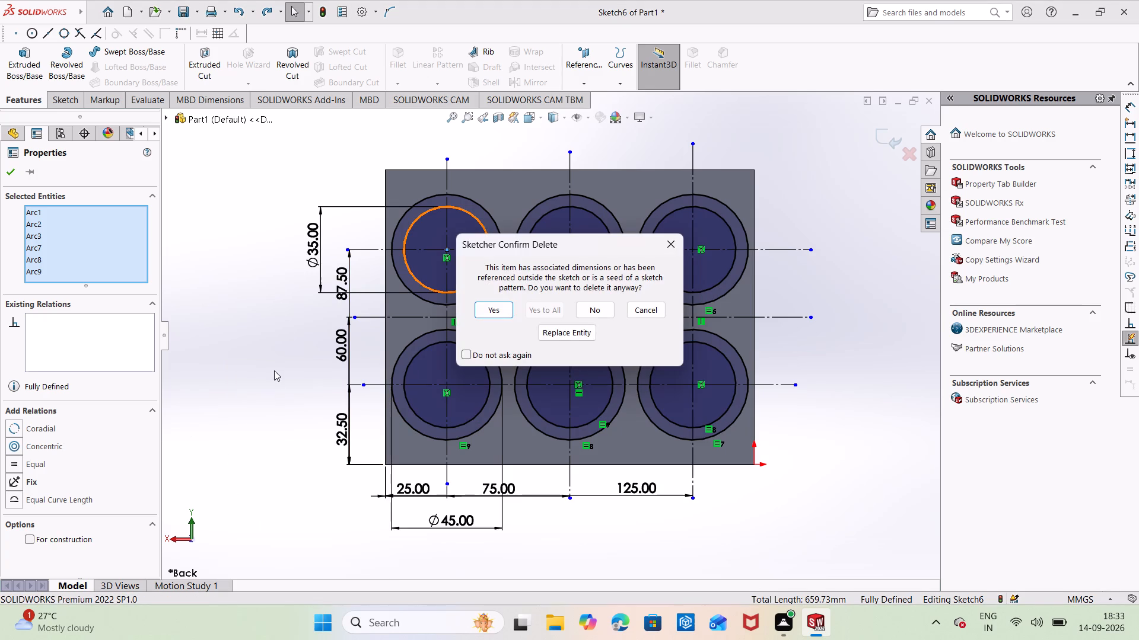
click(494, 311)
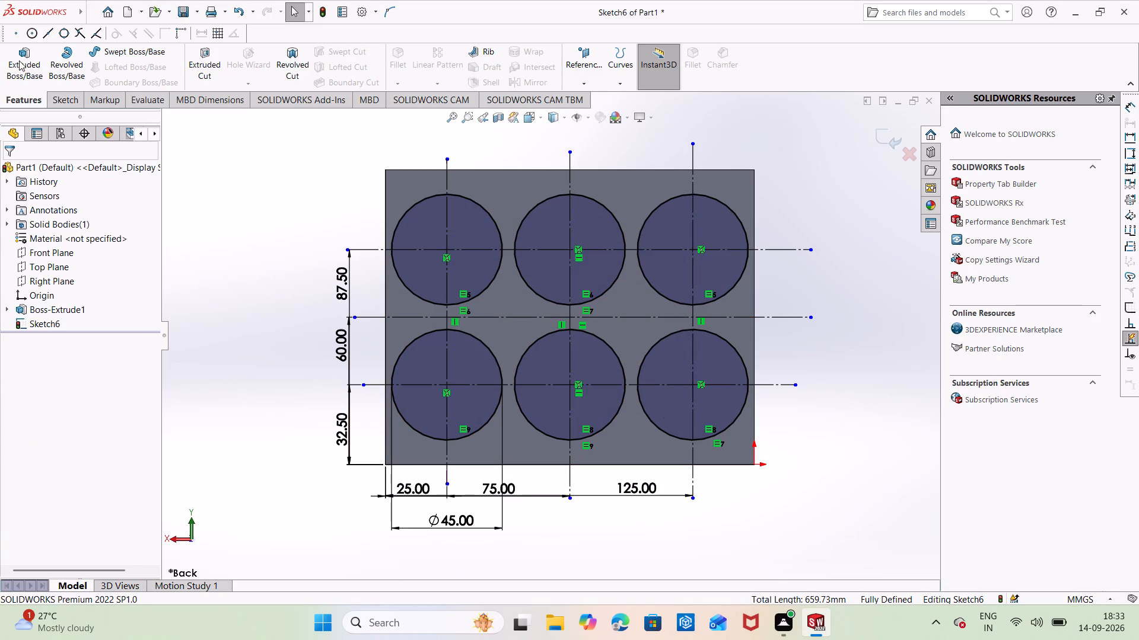
Start a blind Extruded Cut from the six 45 mm circles and clear its depth value.
click(206, 54)
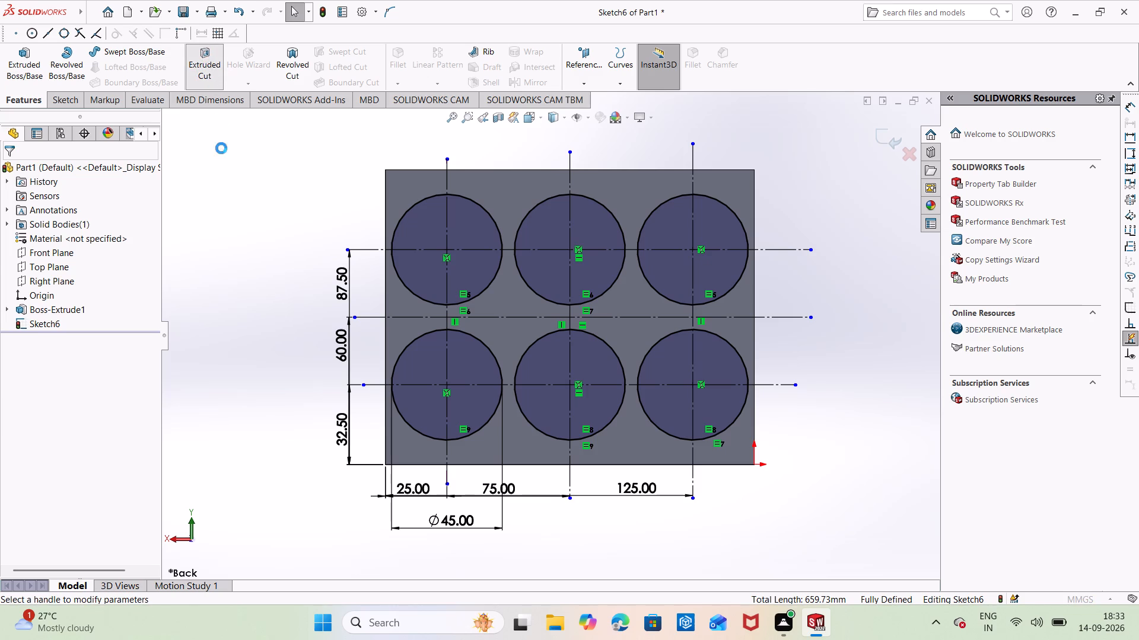
middle_drag(221, 318, 284, 284)
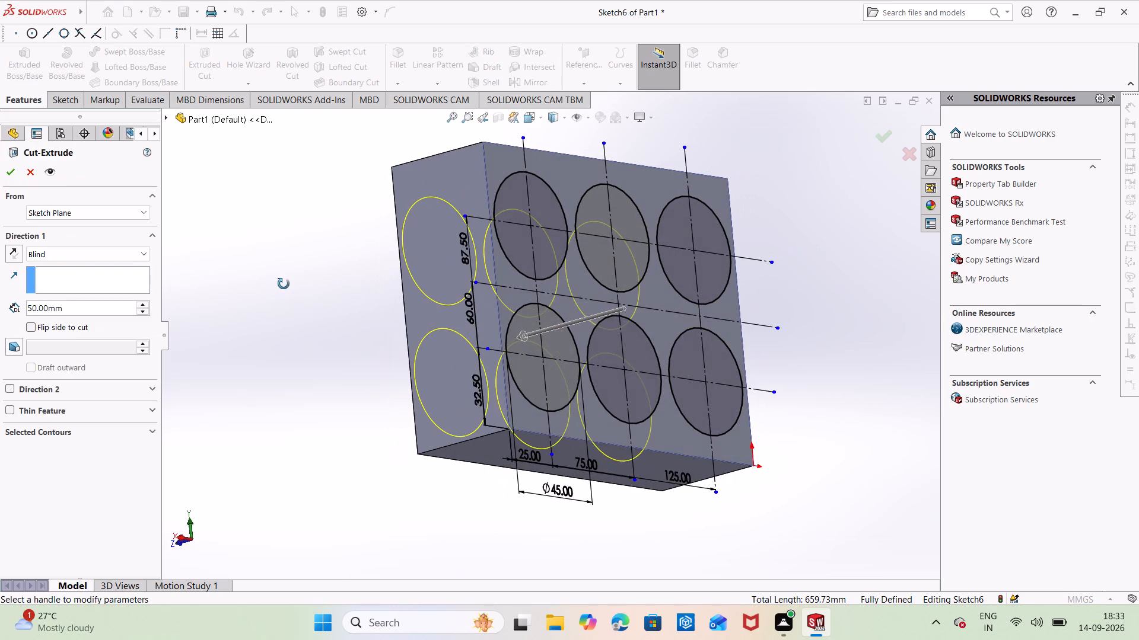
middle_drag(284, 284, 284, 283)
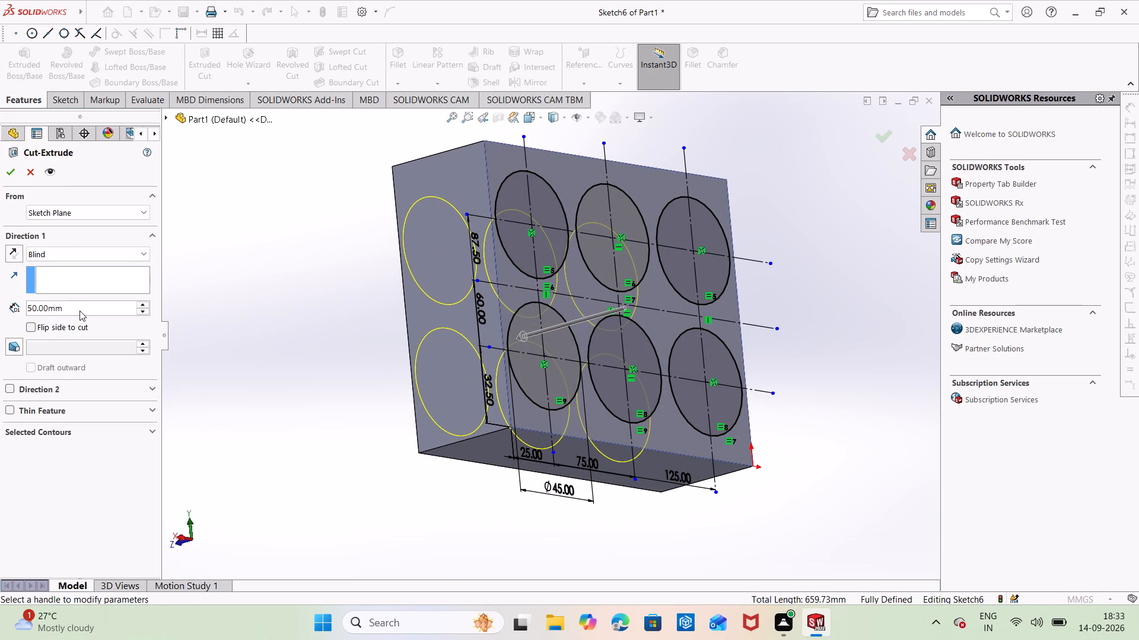
click(80, 309)
key(BackSpace)
key(BackSpace)
key(BackSpace)
key(BackSpace)
key(BackSpace)
key(BackSpace)
key(BackSpace)
key(BackSpace)
key(BackSpace)
key(BackSpace)
key(BackSpace)
key(BackSpace)
key(BackSpace)
key(BackSpace)
key(BackSpace)
key(BackSpace)
key(BackSpace)
key(BackSpace)
key(BackSpace)
key(BackSpace)
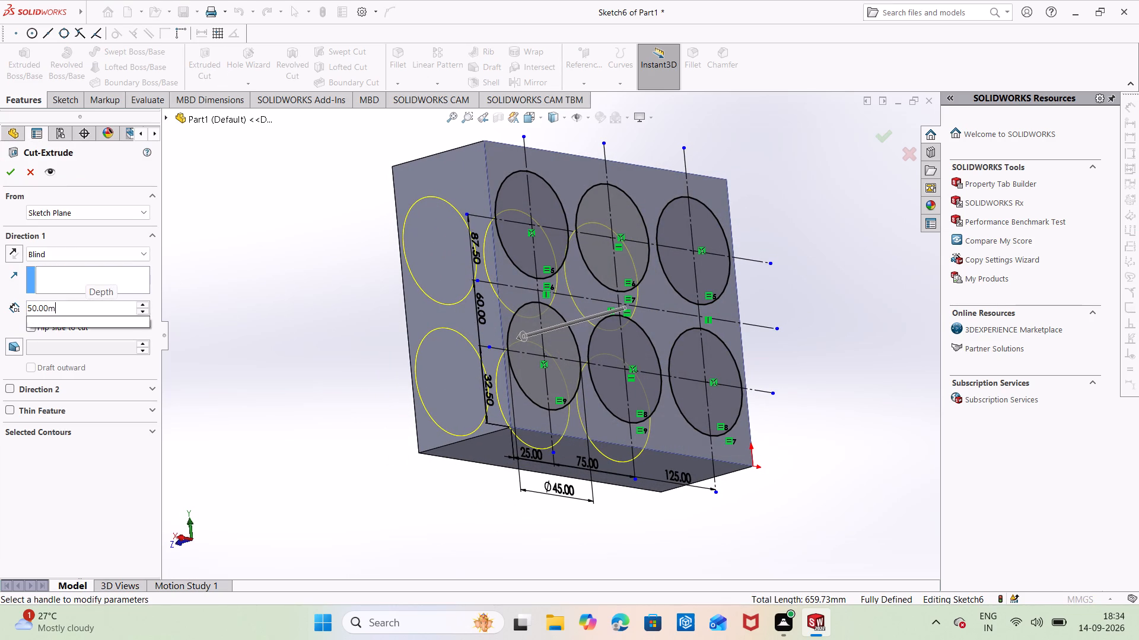
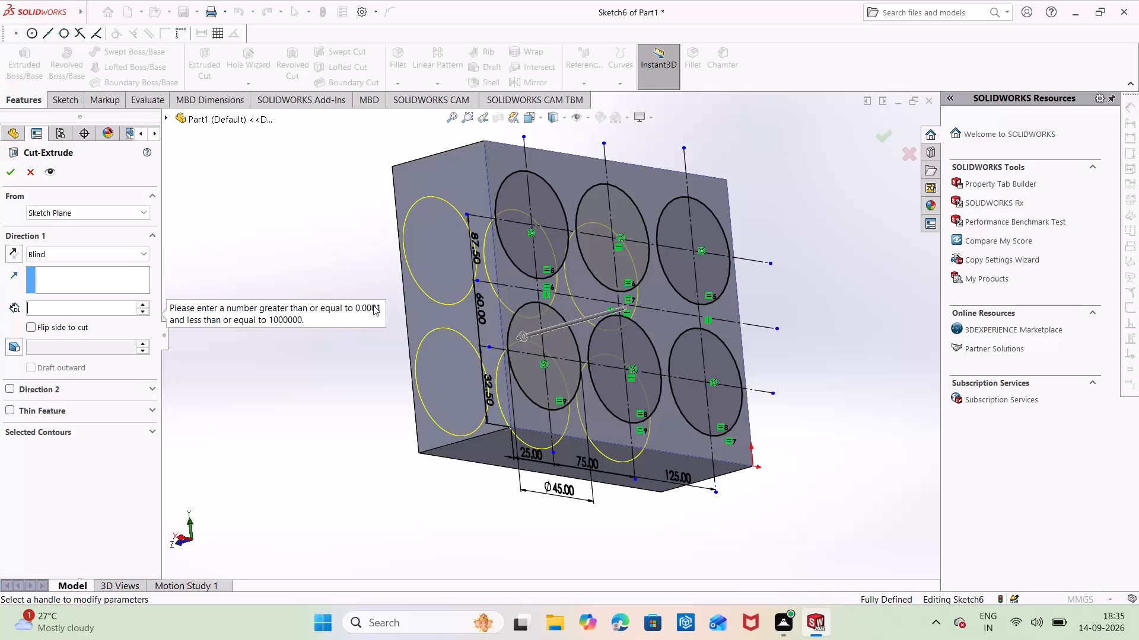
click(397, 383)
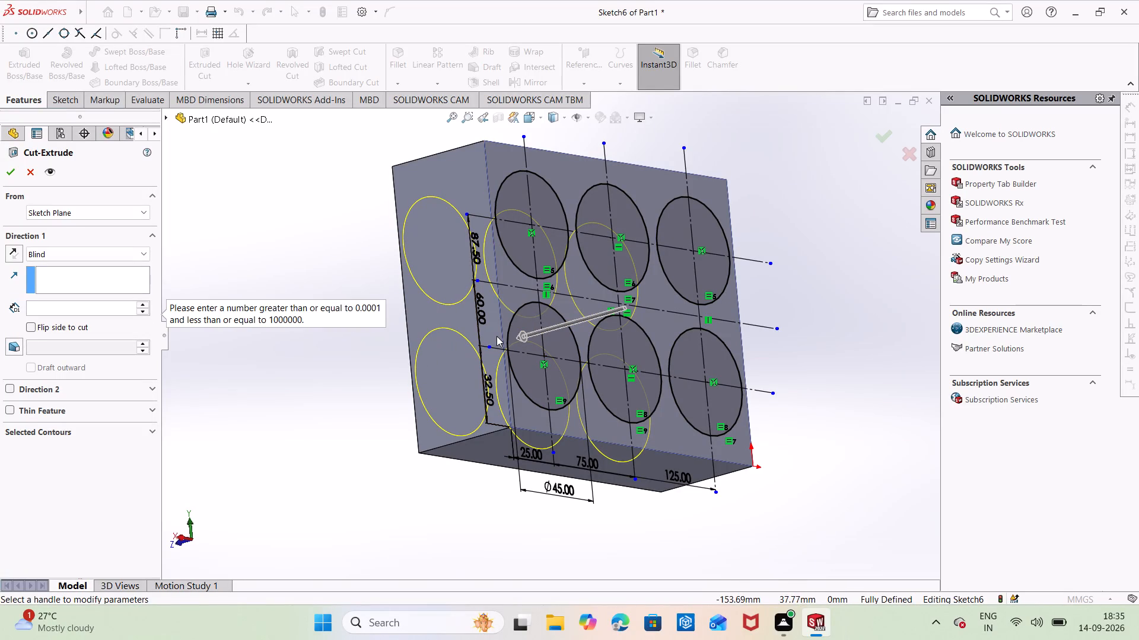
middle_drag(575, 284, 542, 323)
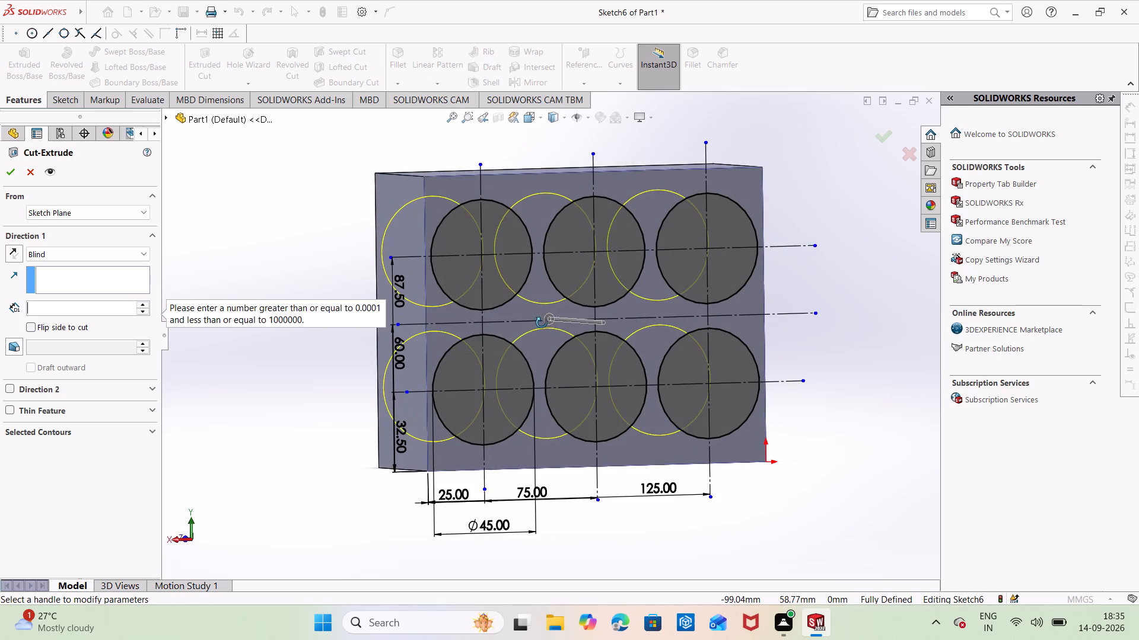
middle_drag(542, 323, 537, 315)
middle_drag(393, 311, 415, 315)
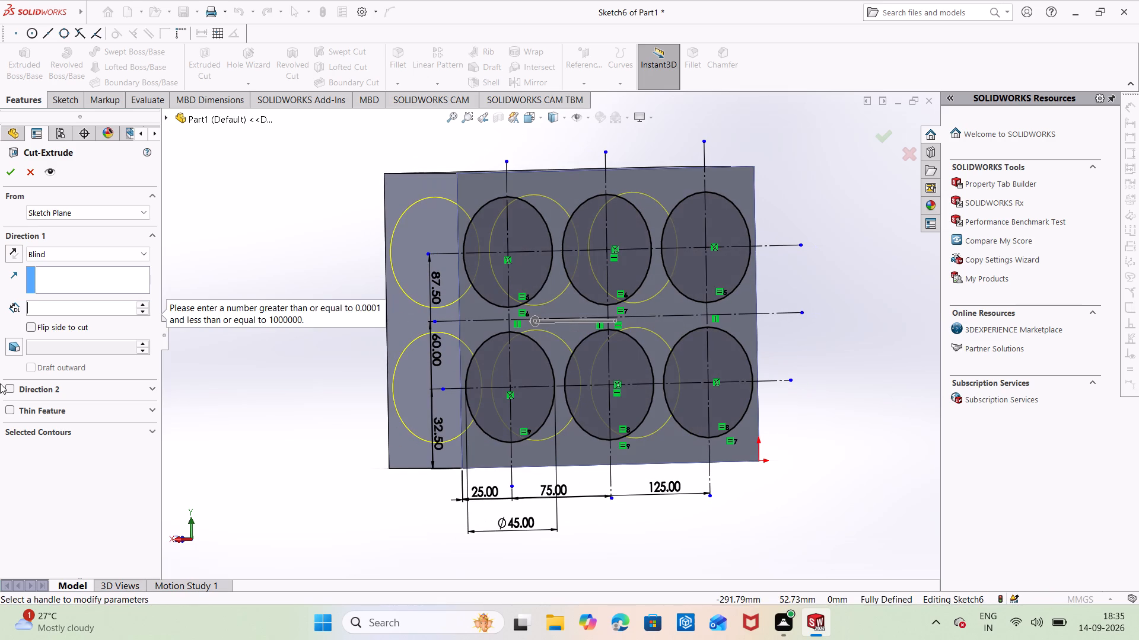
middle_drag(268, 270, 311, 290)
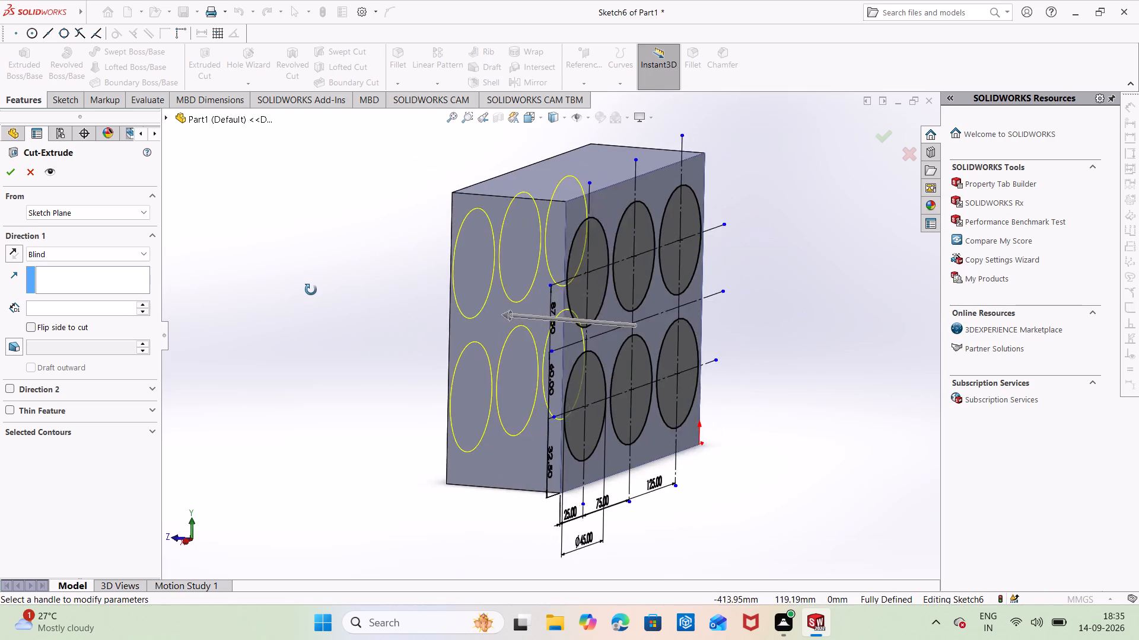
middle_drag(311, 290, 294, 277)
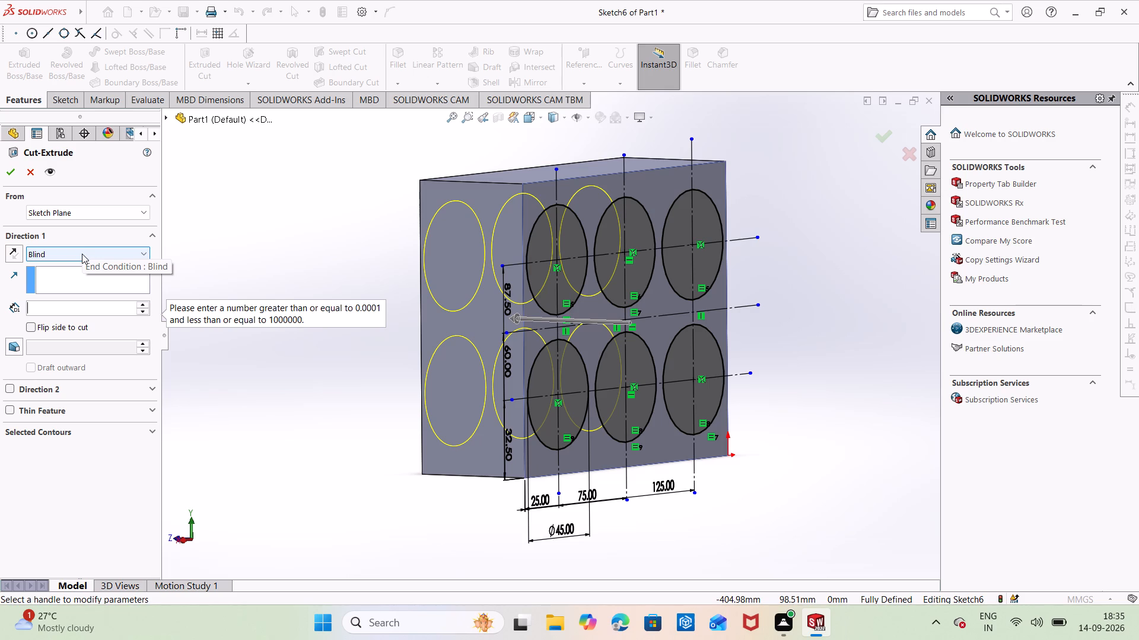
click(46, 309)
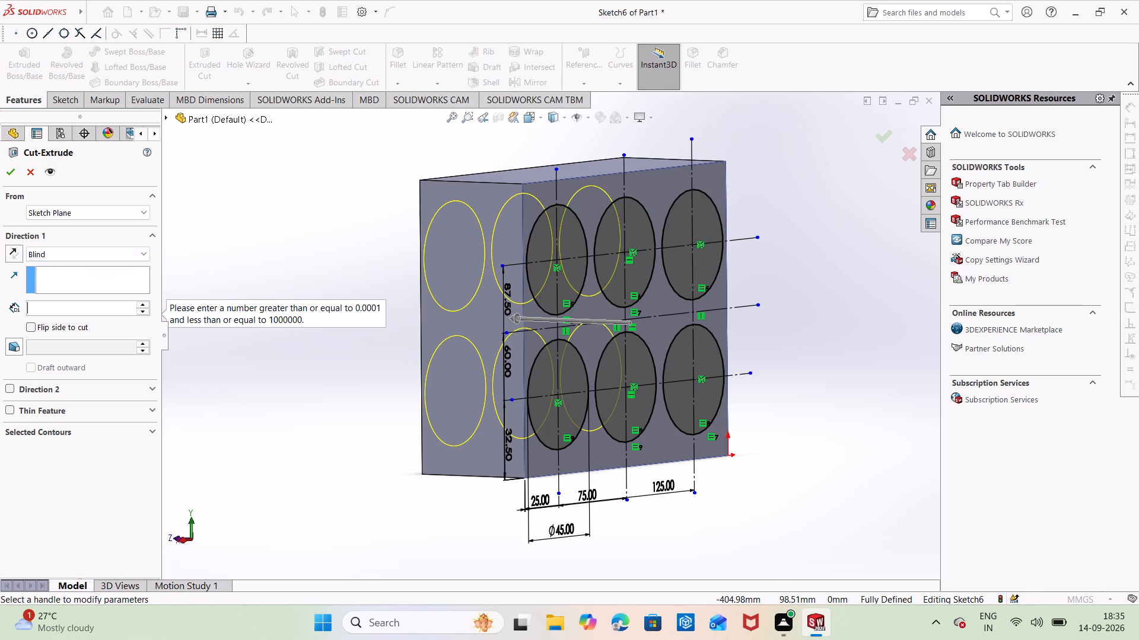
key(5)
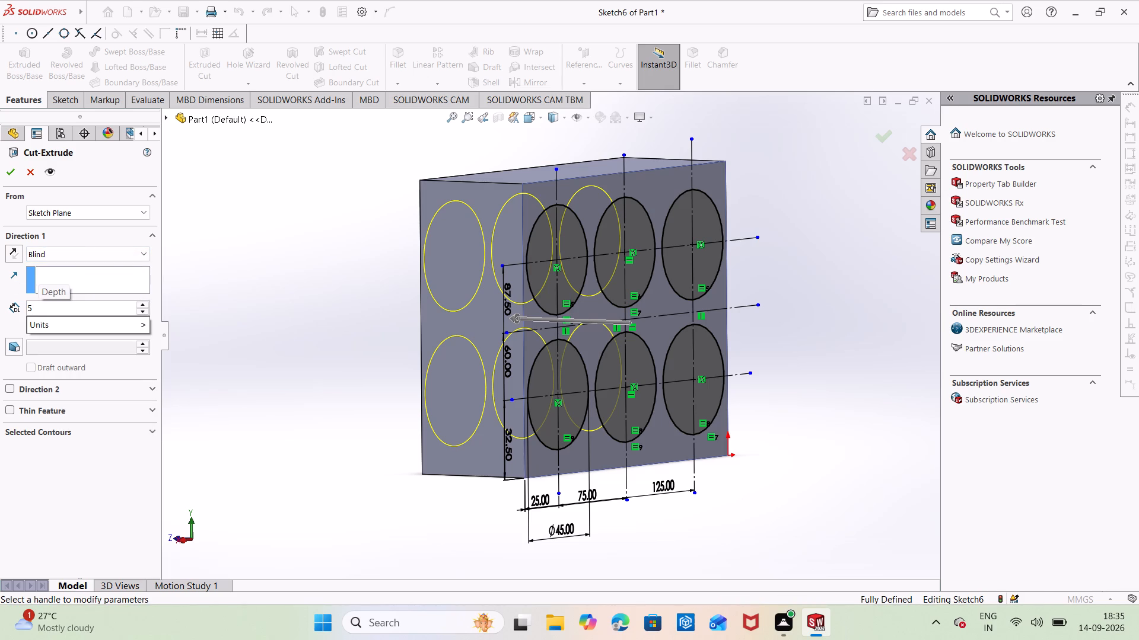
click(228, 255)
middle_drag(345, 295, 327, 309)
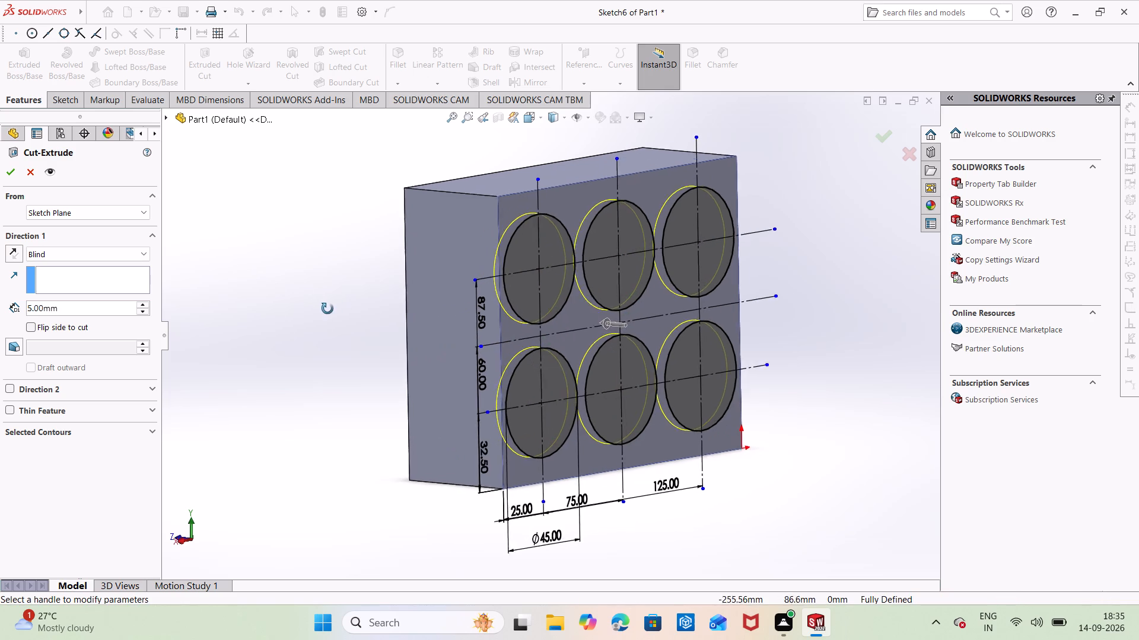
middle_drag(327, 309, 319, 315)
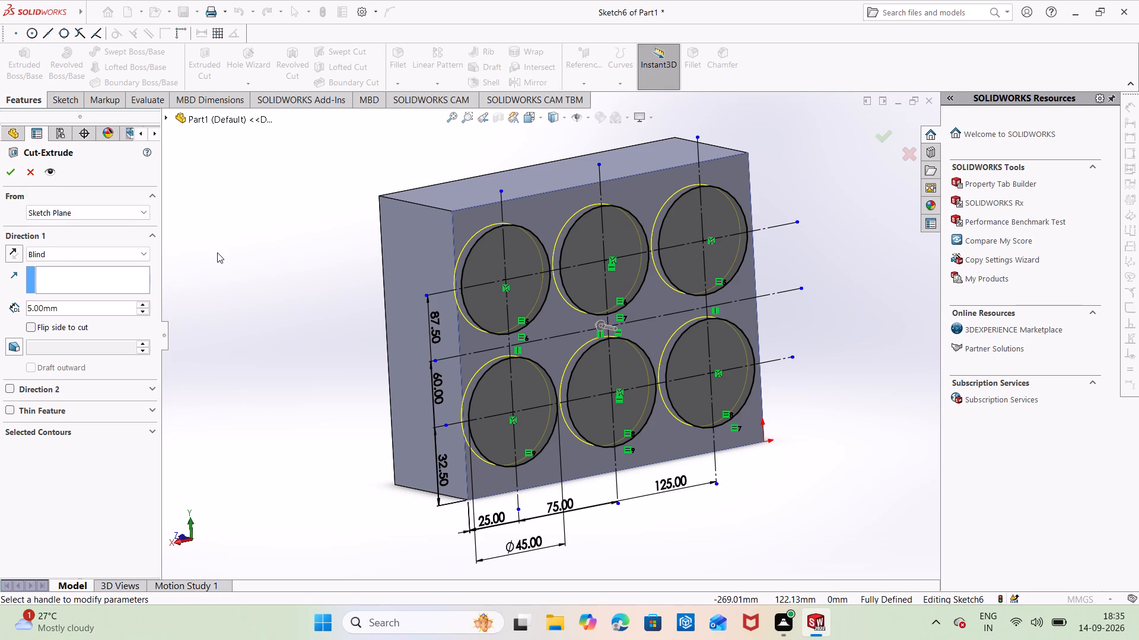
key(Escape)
Set the diameter dimension of the six equal circles to 45.1 mm.
double_click(527, 549)
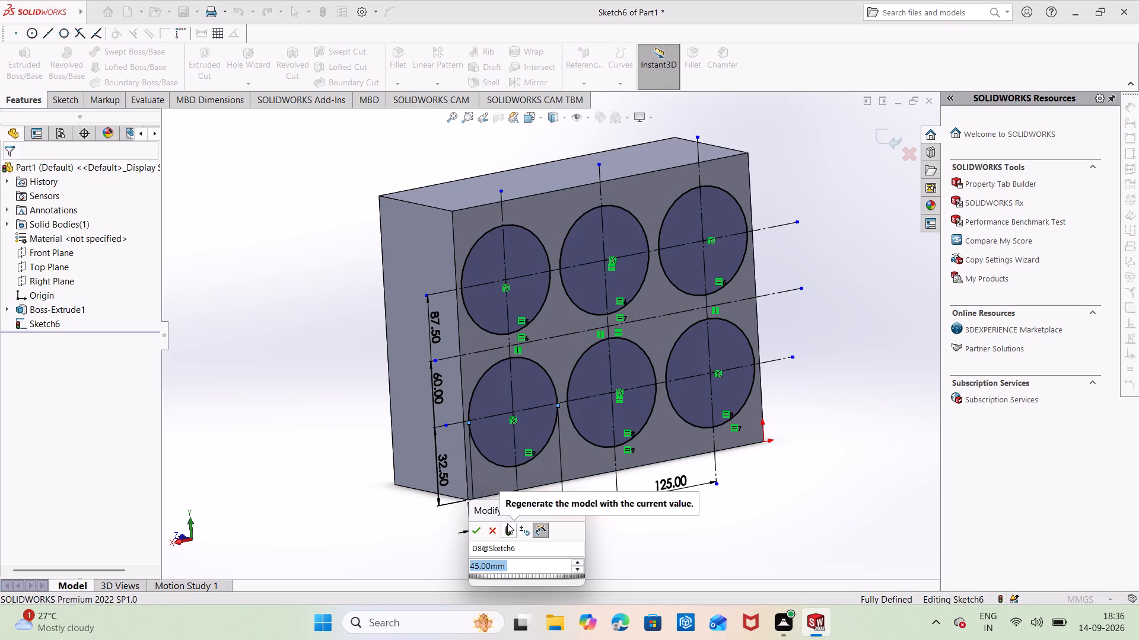
key(BackSpace)
text(45)
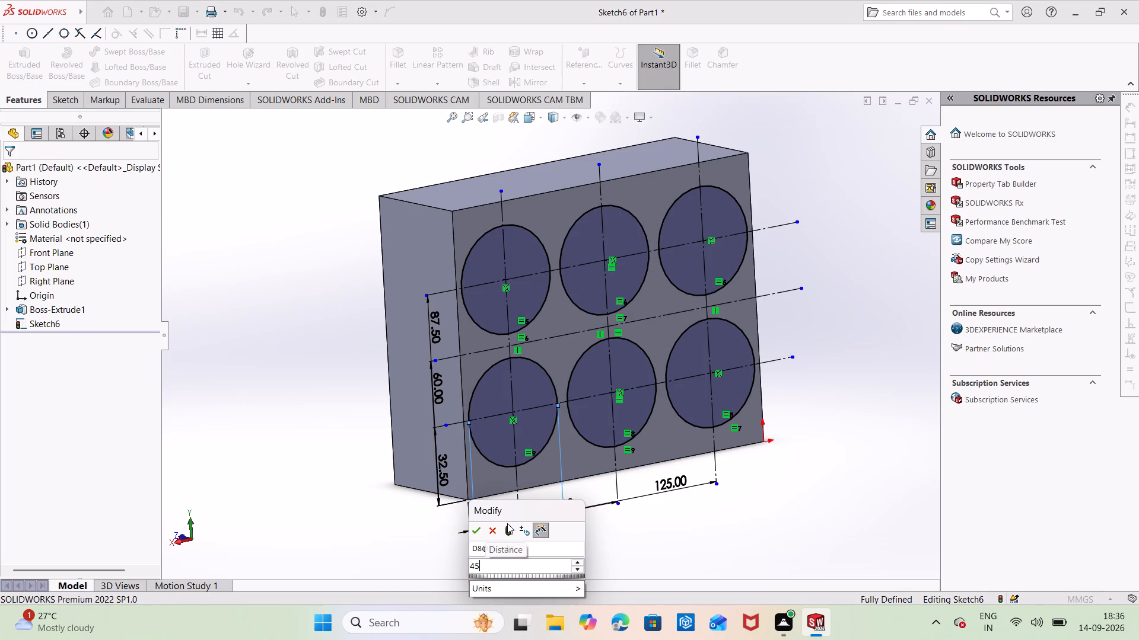
text(.1)
key(Return)
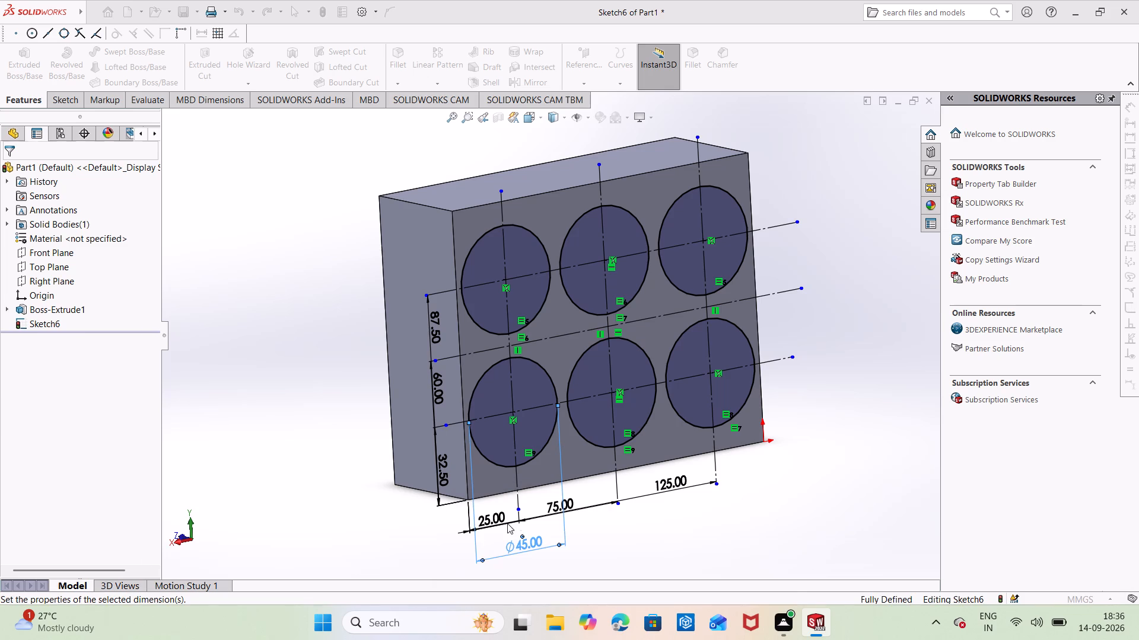
click(309, 433)
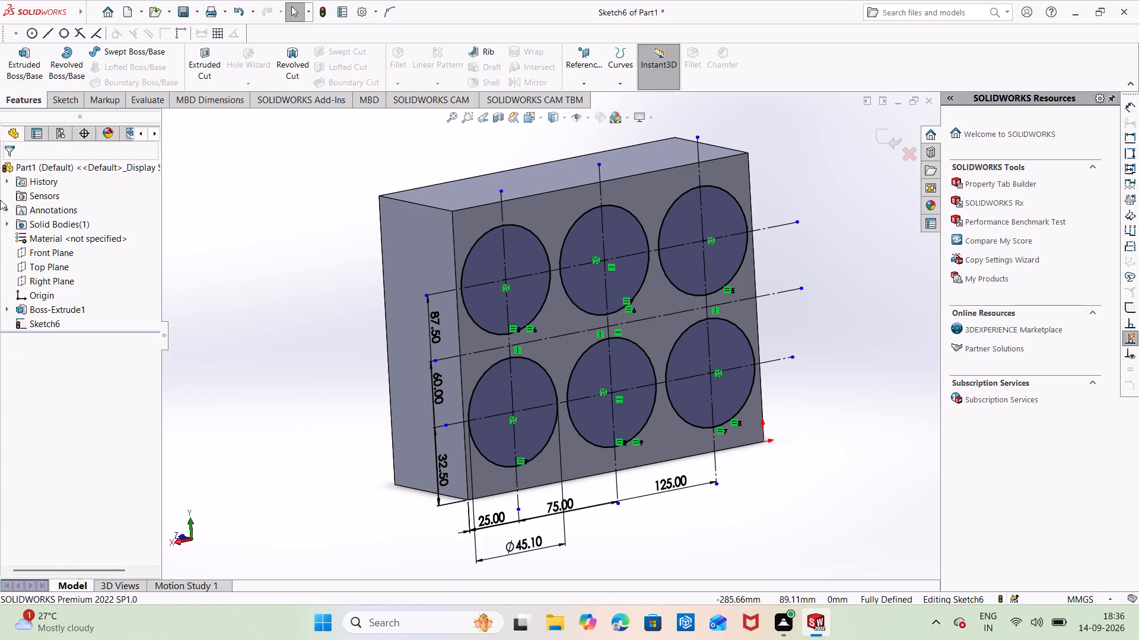
Cut the six circles into the block with a blind Extruded Cut 5 mm deep.
click(205, 53)
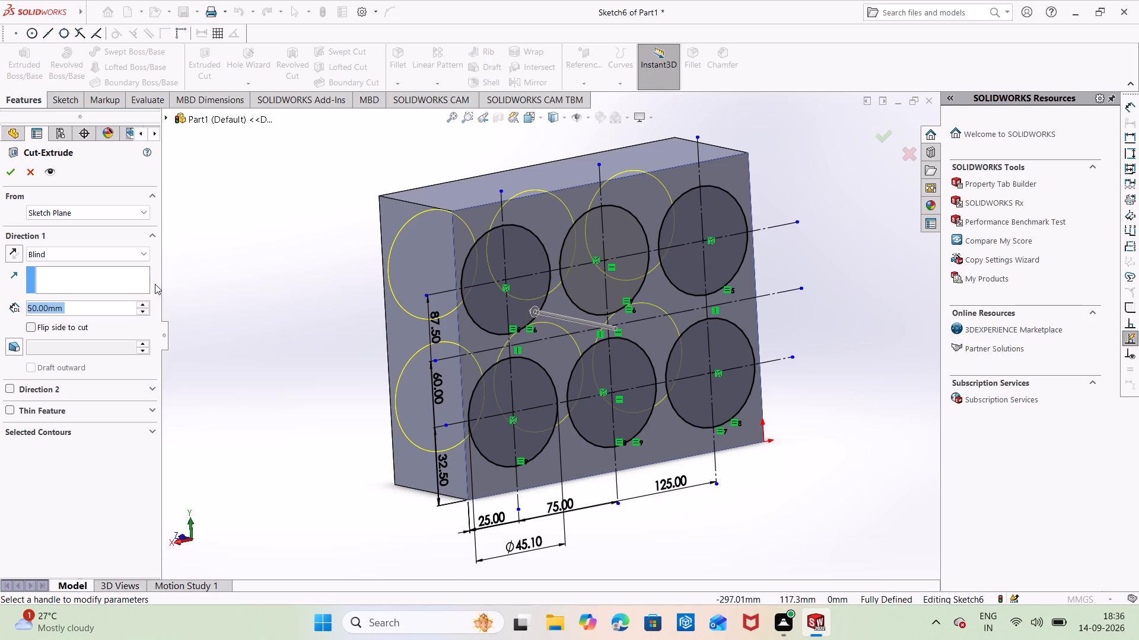
key(BackSpace)
key(5)
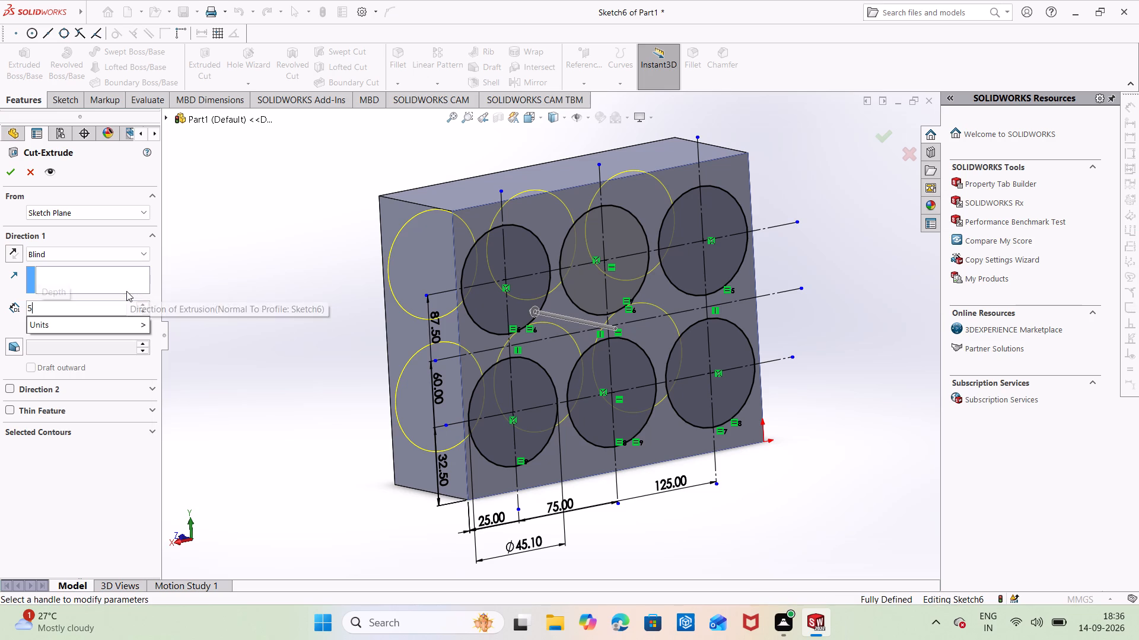
click(4, 169)
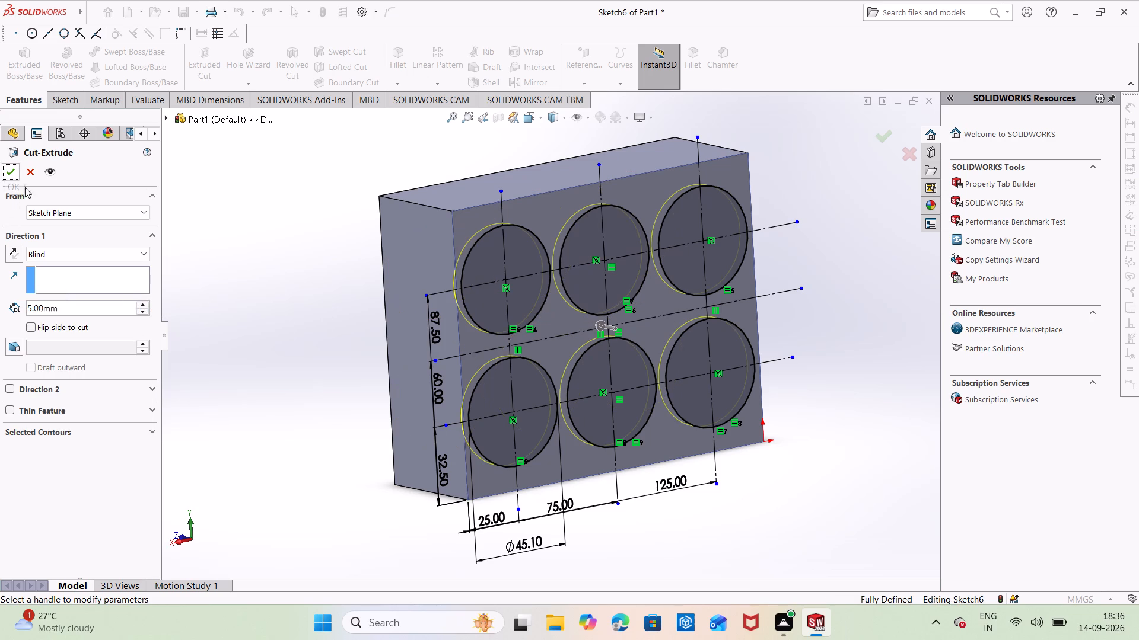
click(10, 172)
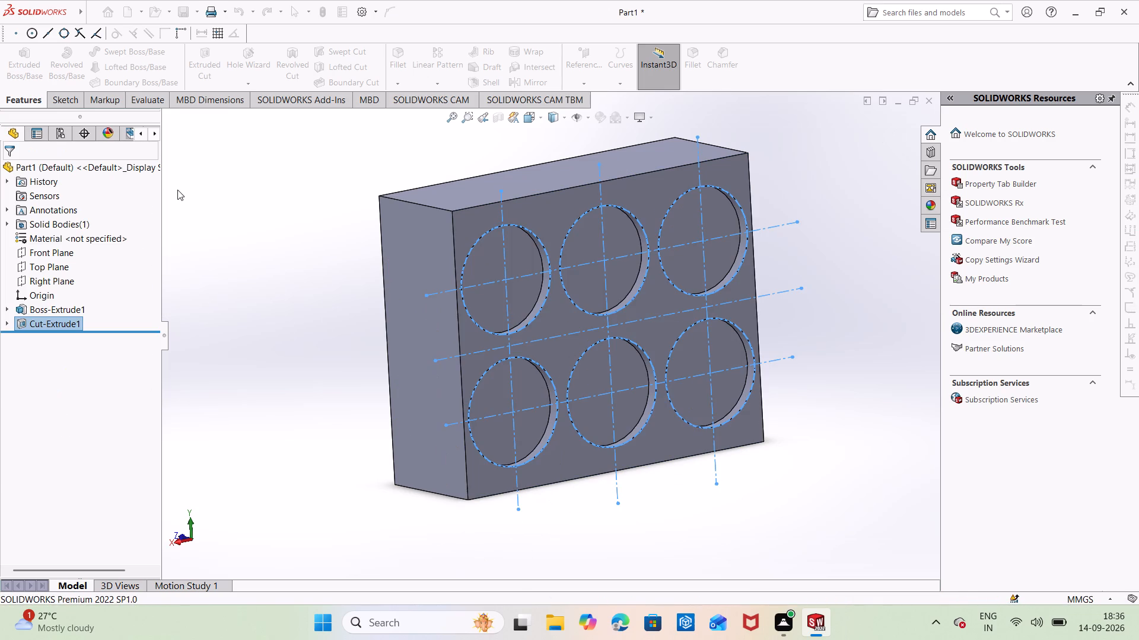
click(229, 199)
Start a sketch on the upper-left pocket's floor and draw a centred circle about 30 to 31 mm in diameter in each upper-row pocket.
middle_drag(376, 241, 338, 264)
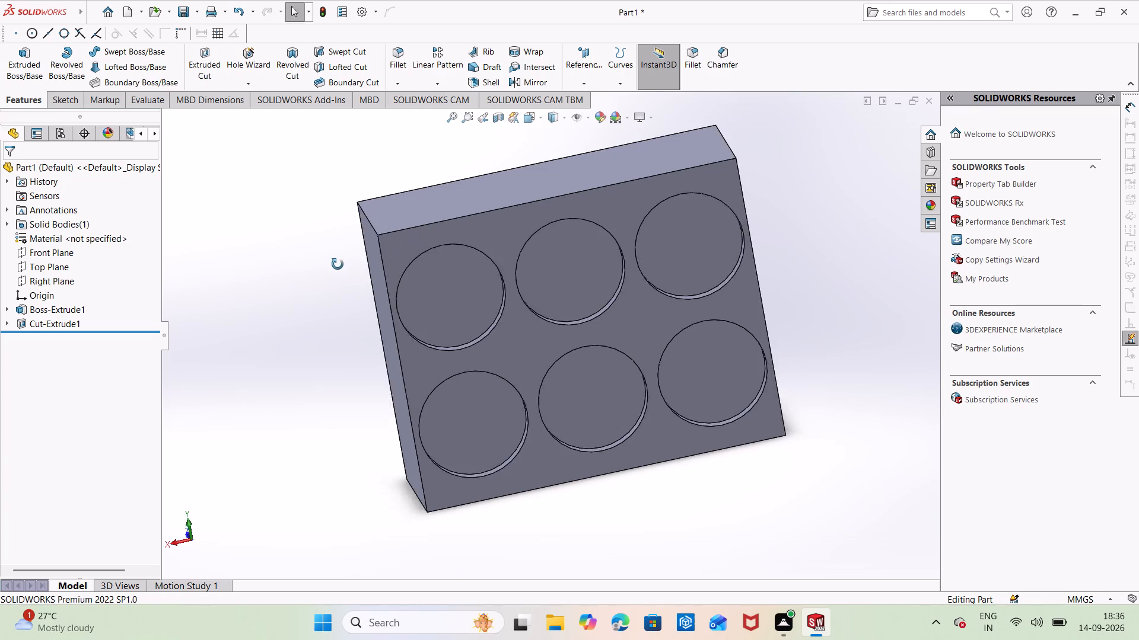
middle_drag(338, 264, 328, 268)
right_click(414, 284)
click(441, 265)
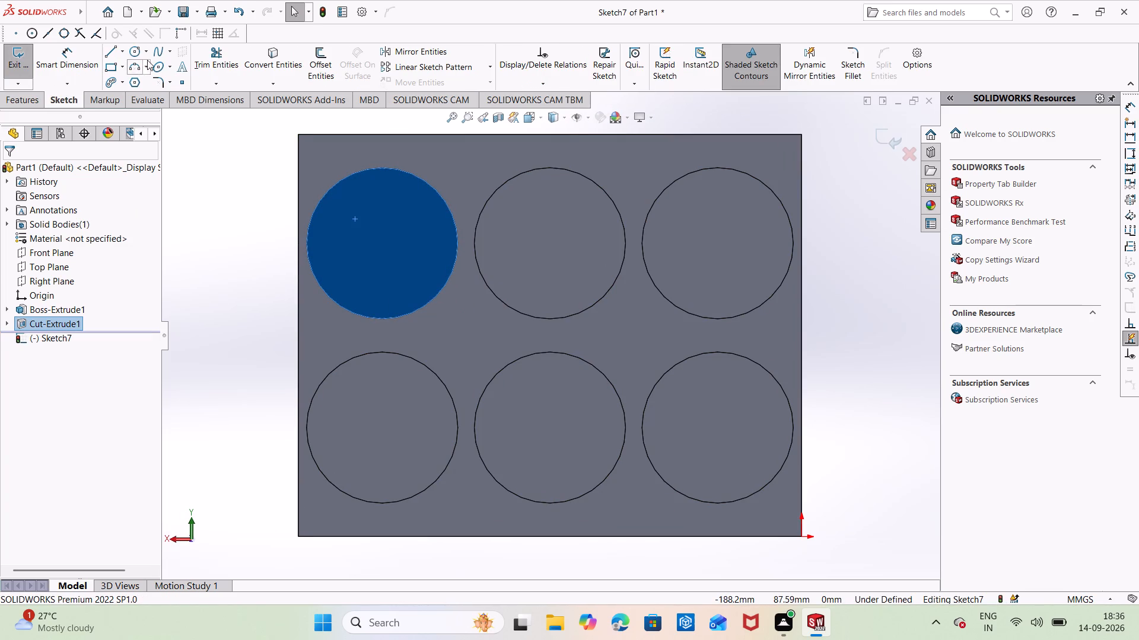
click(132, 52)
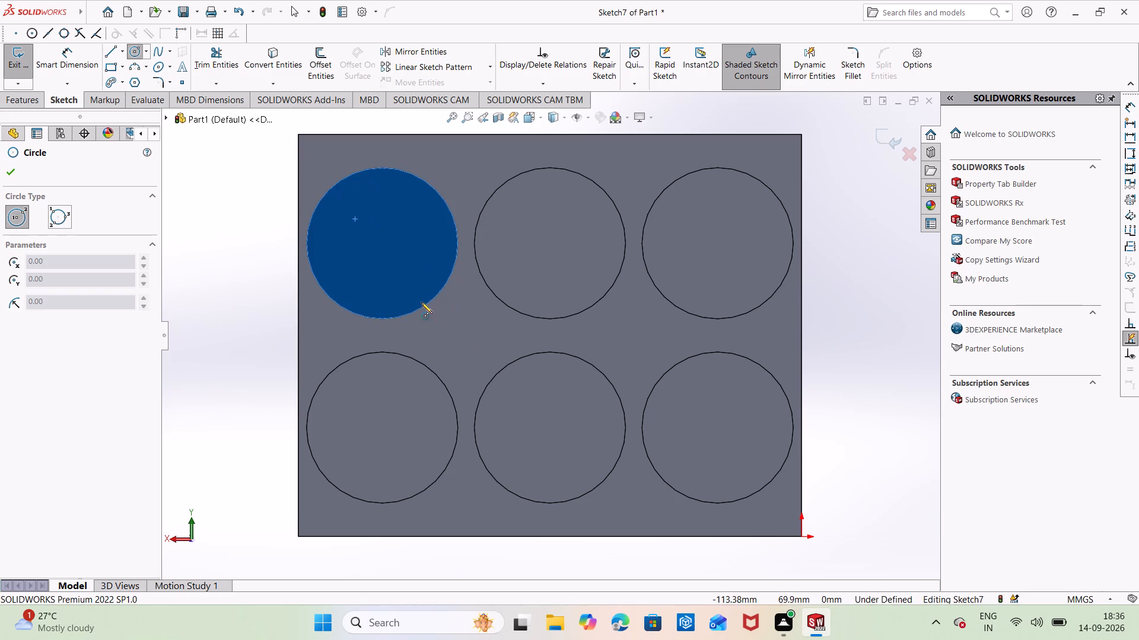
click(381, 244)
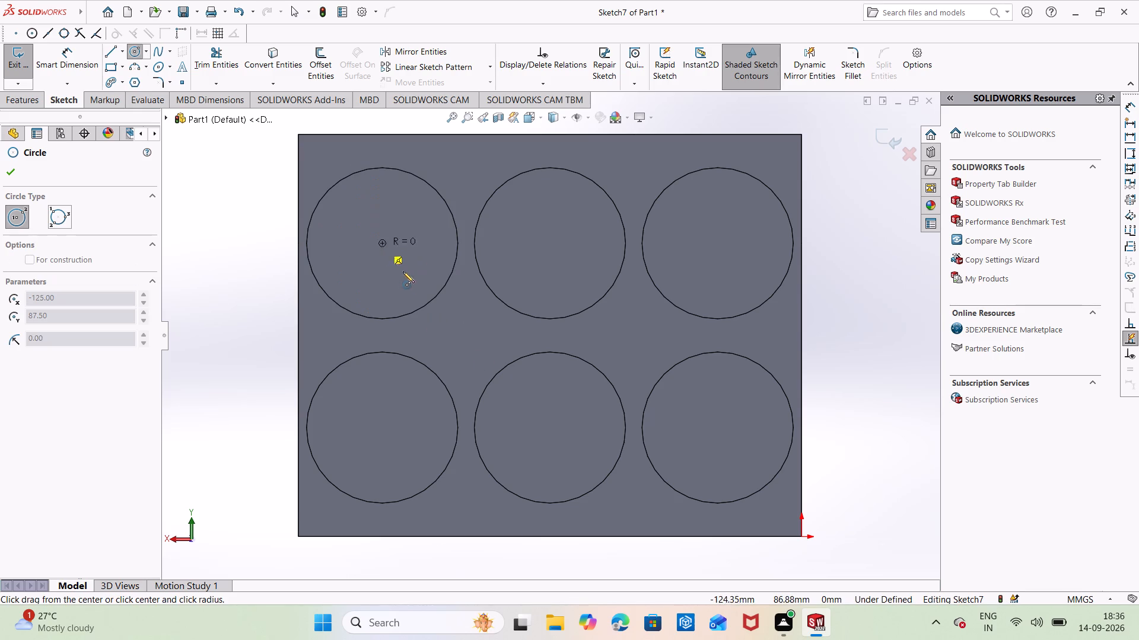
click(417, 280)
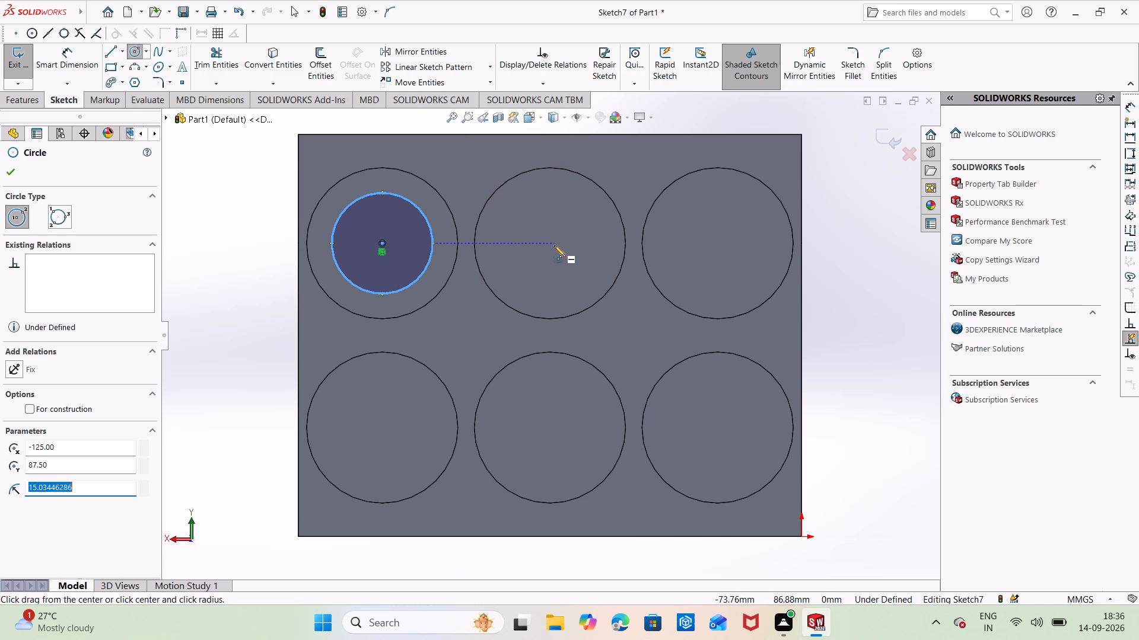
click(553, 245)
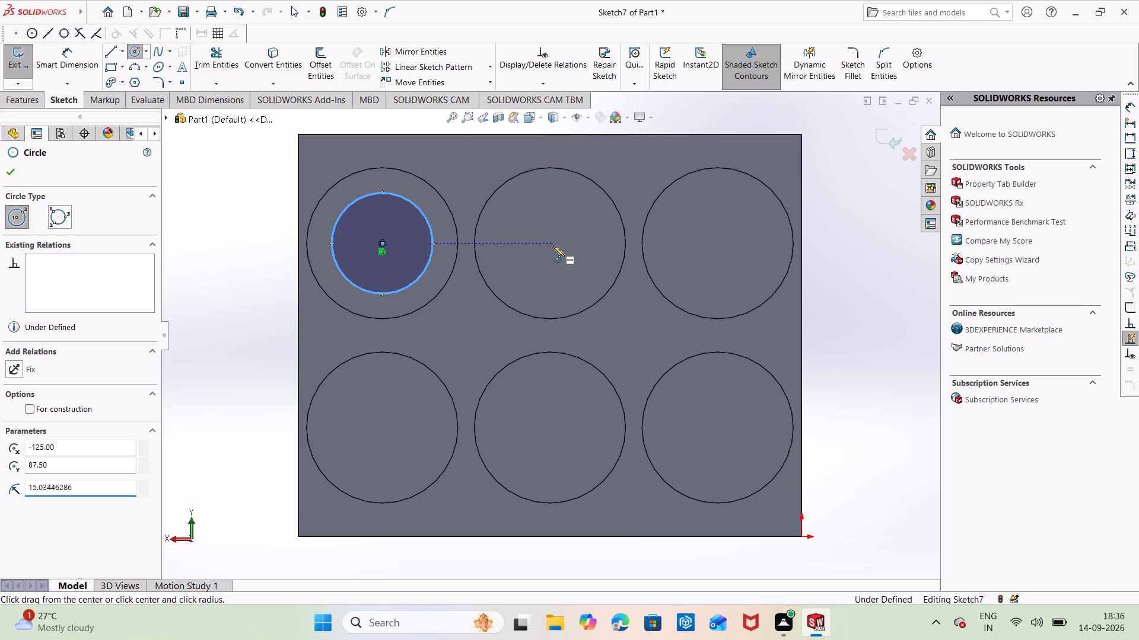
click(583, 286)
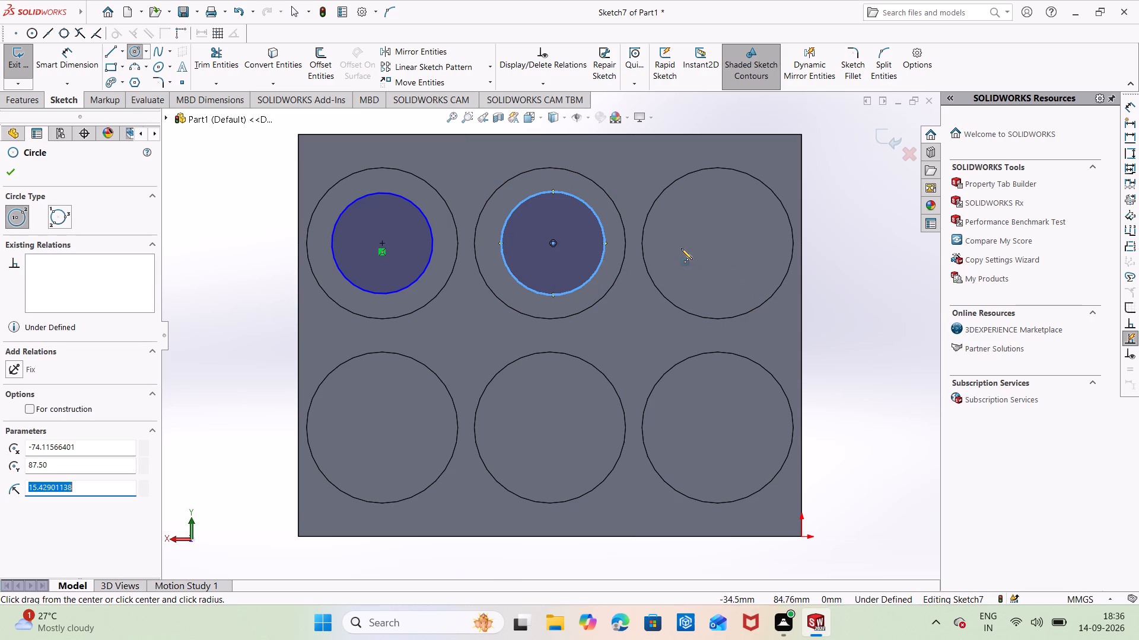
click(718, 242)
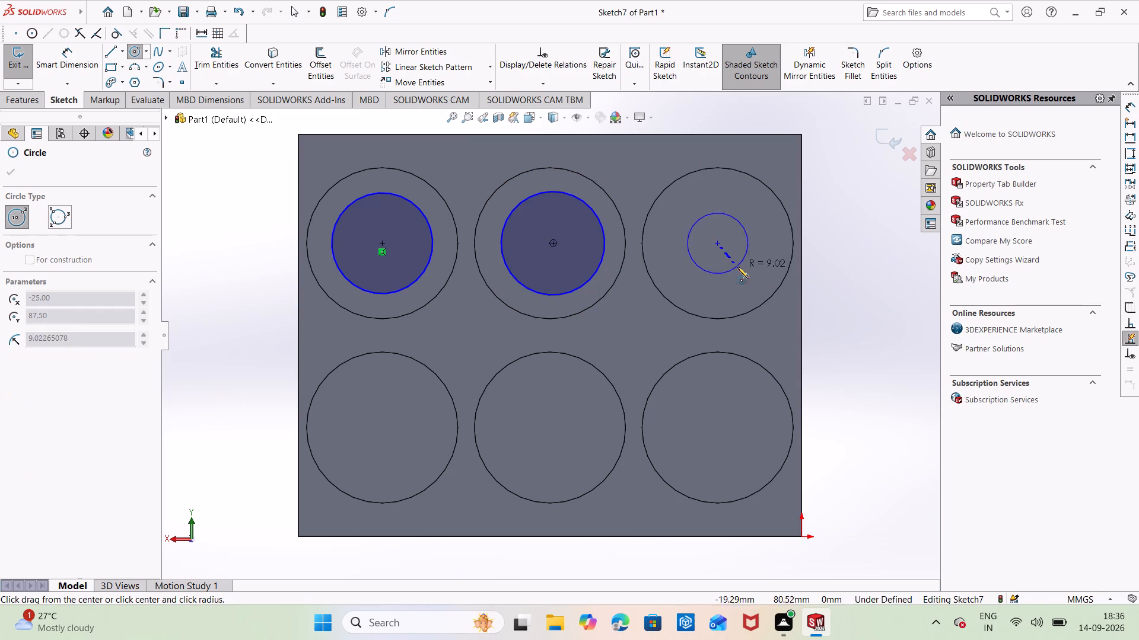
click(751, 282)
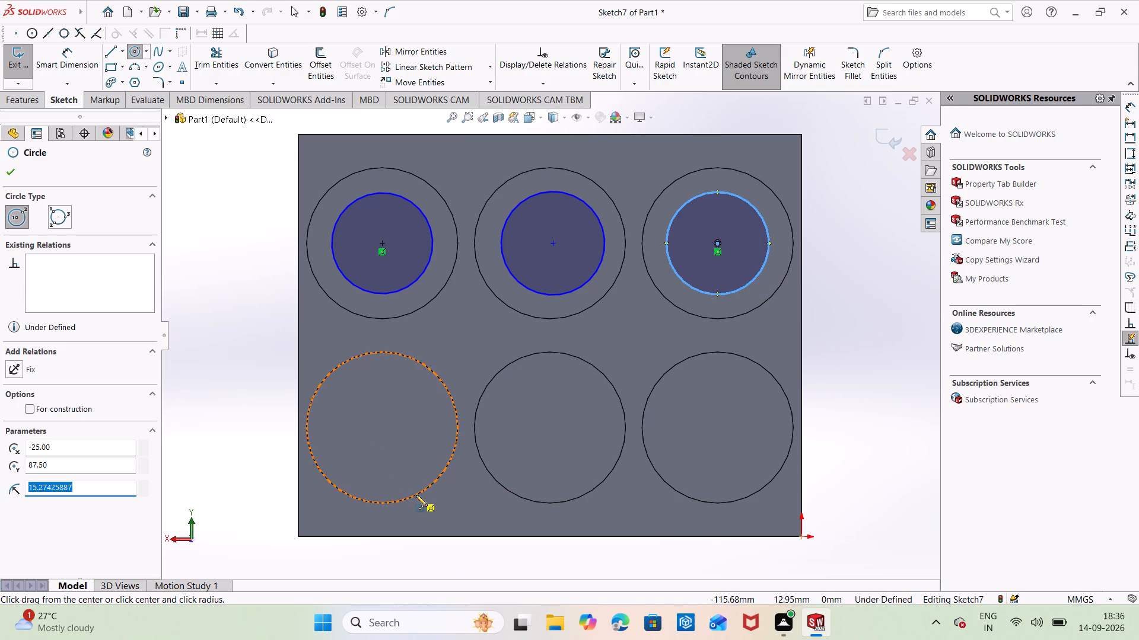
Draw a concentric circle about 32 to 34 mm in diameter inside each of the three lower-row pockets.
click(384, 429)
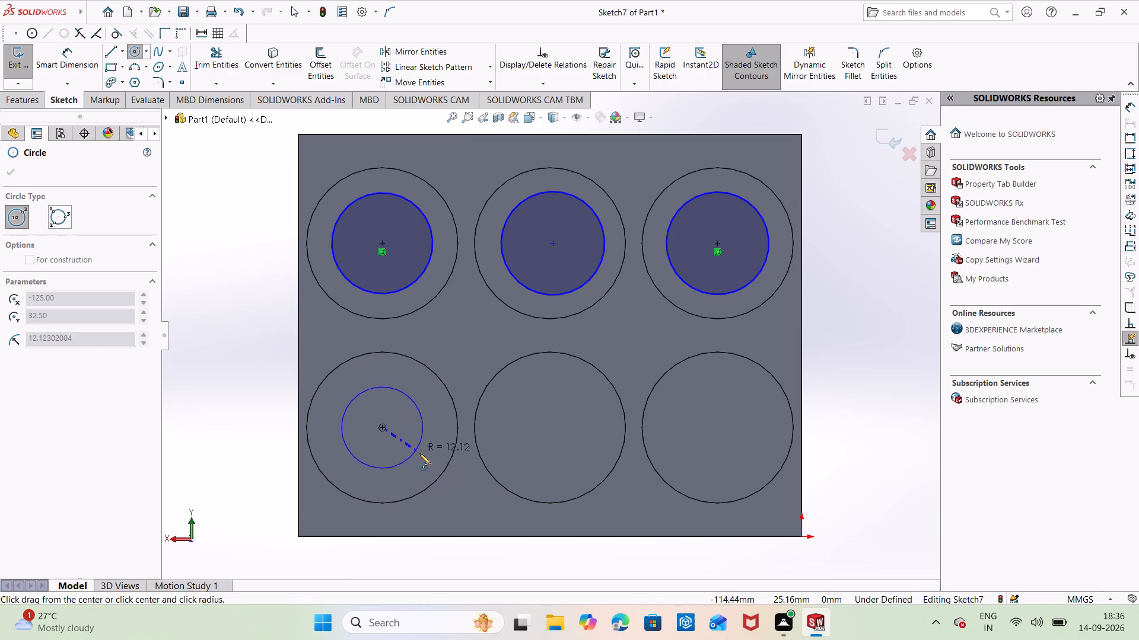
click(428, 461)
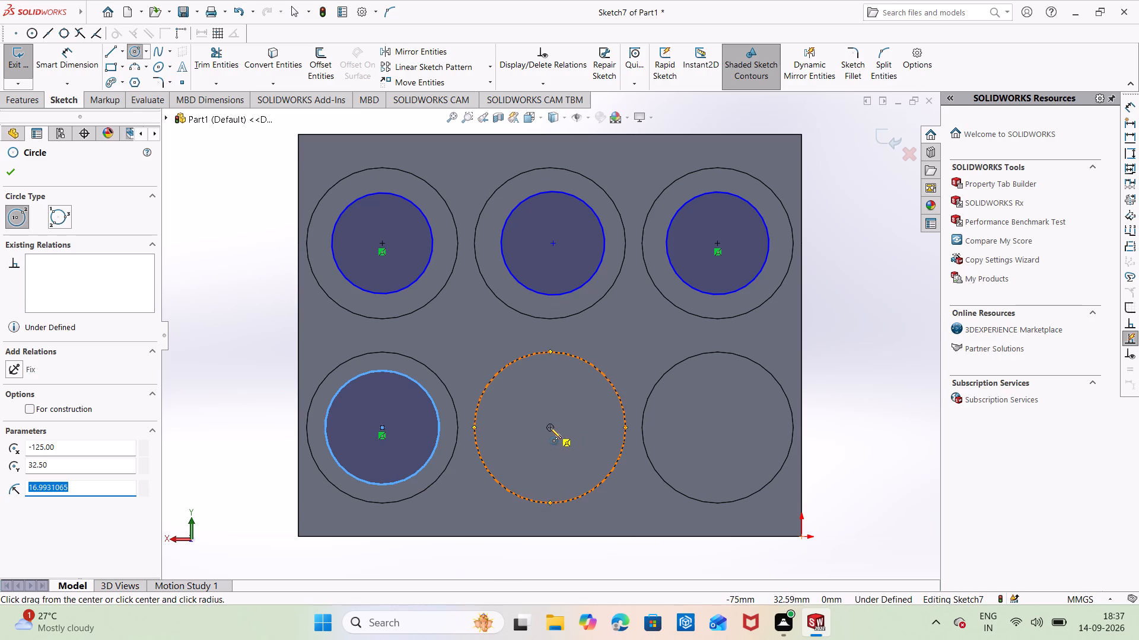
click(552, 427)
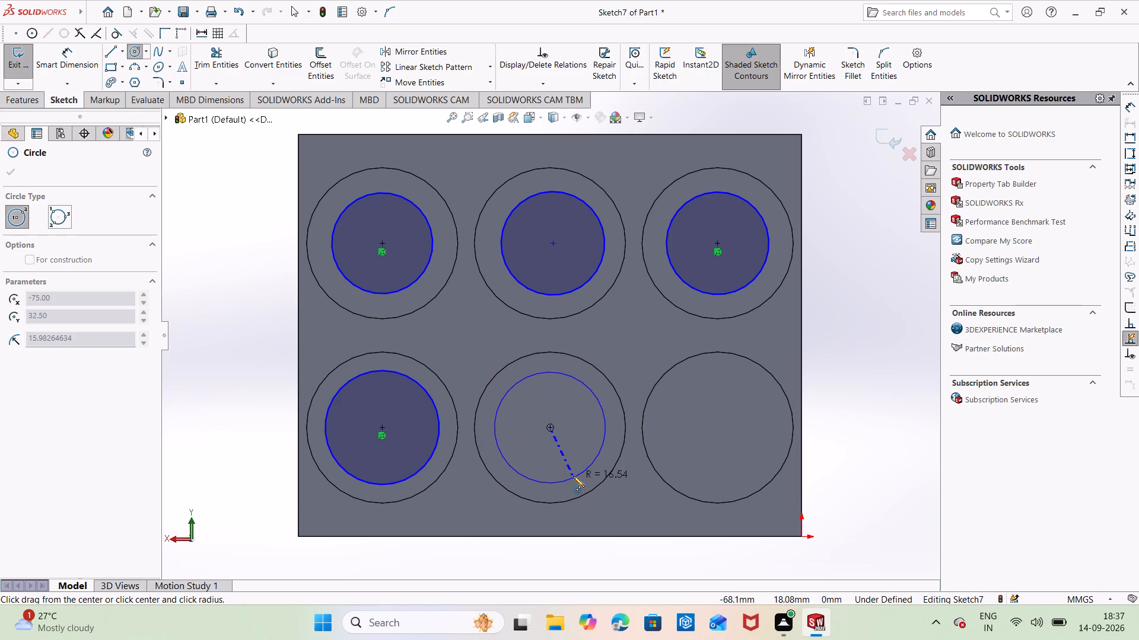
click(573, 476)
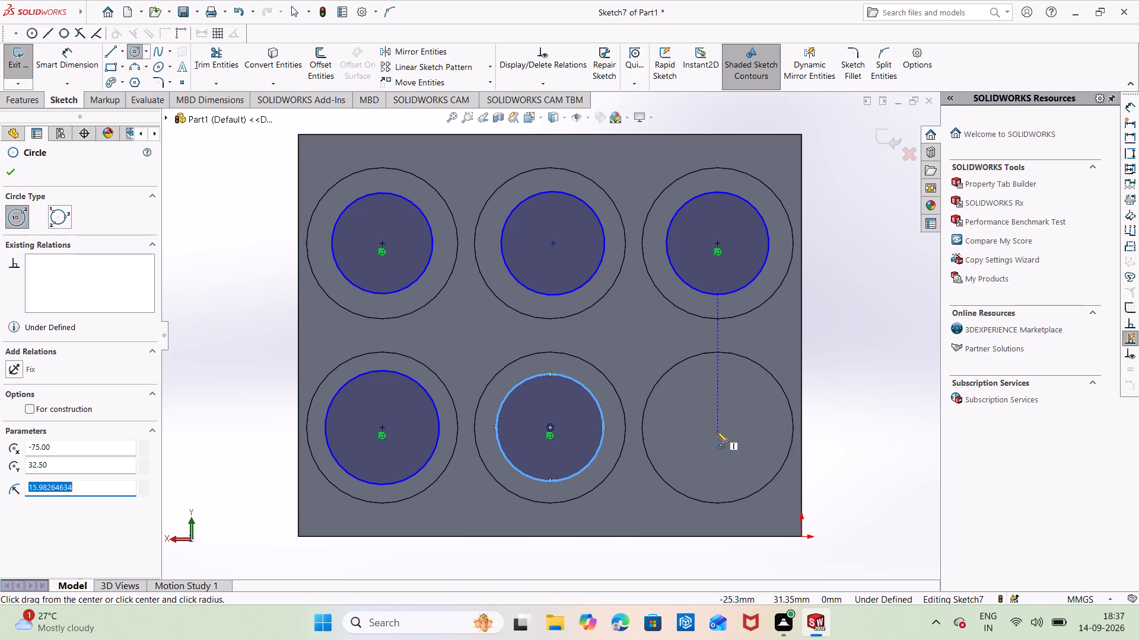
click(718, 428)
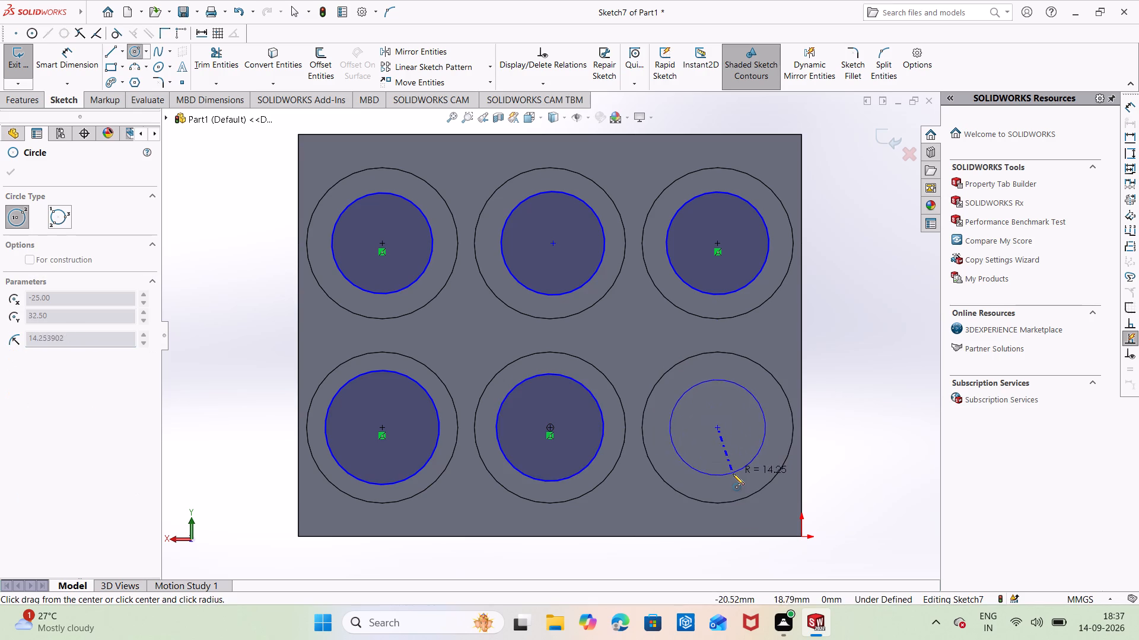
click(737, 479)
key(Escape)
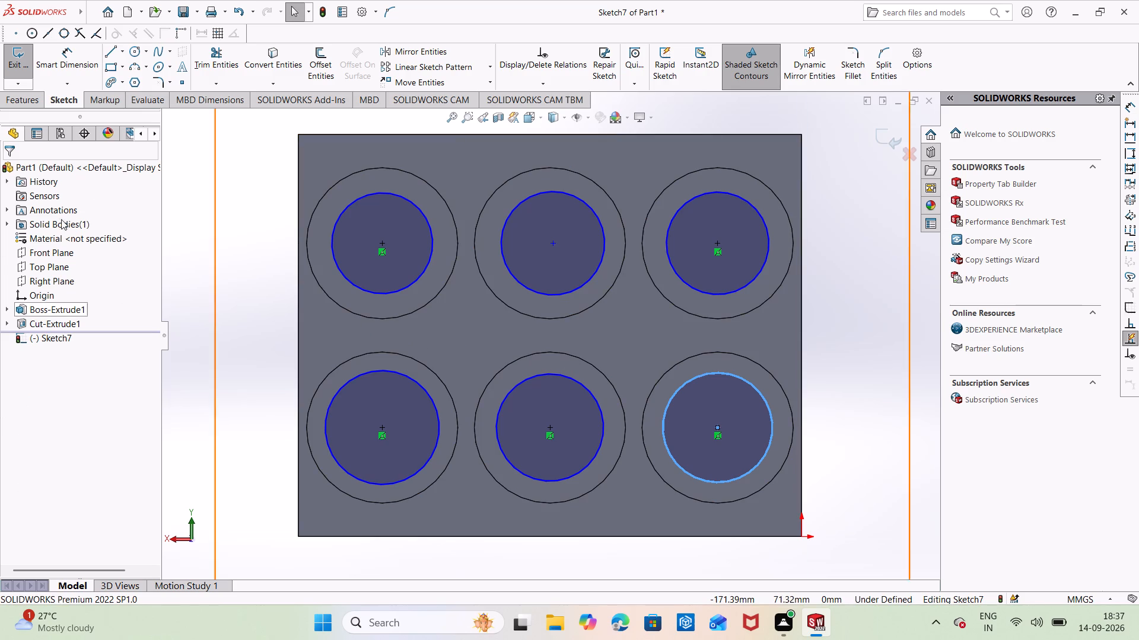
Dimension the diameter of the upper-left pocket's inner circle to 35 mm.
click(71, 51)
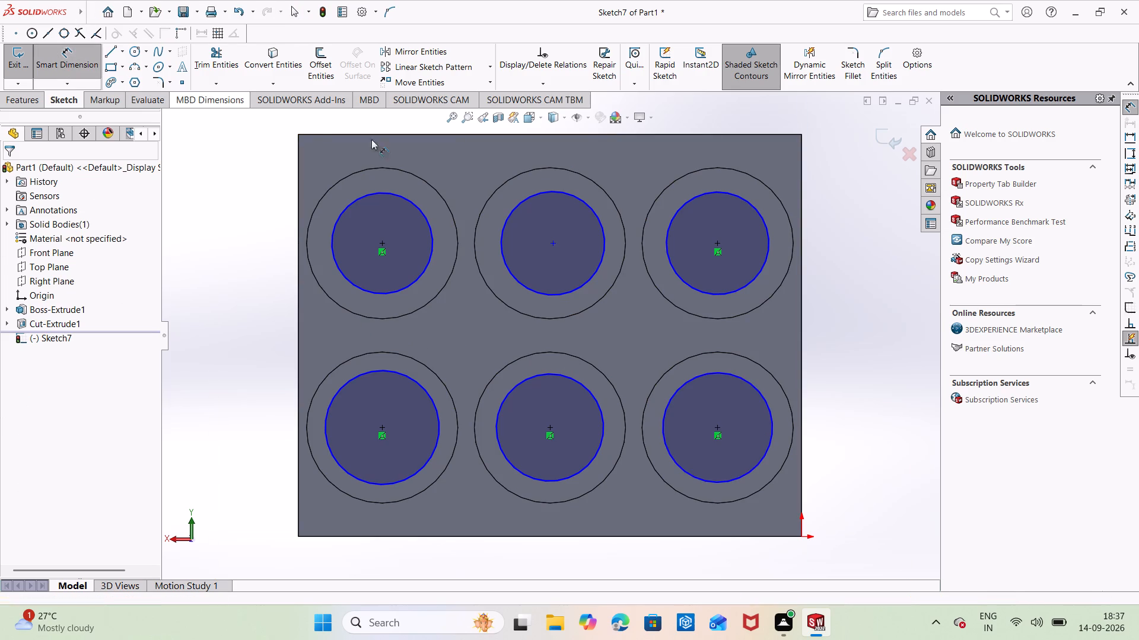
click(377, 193)
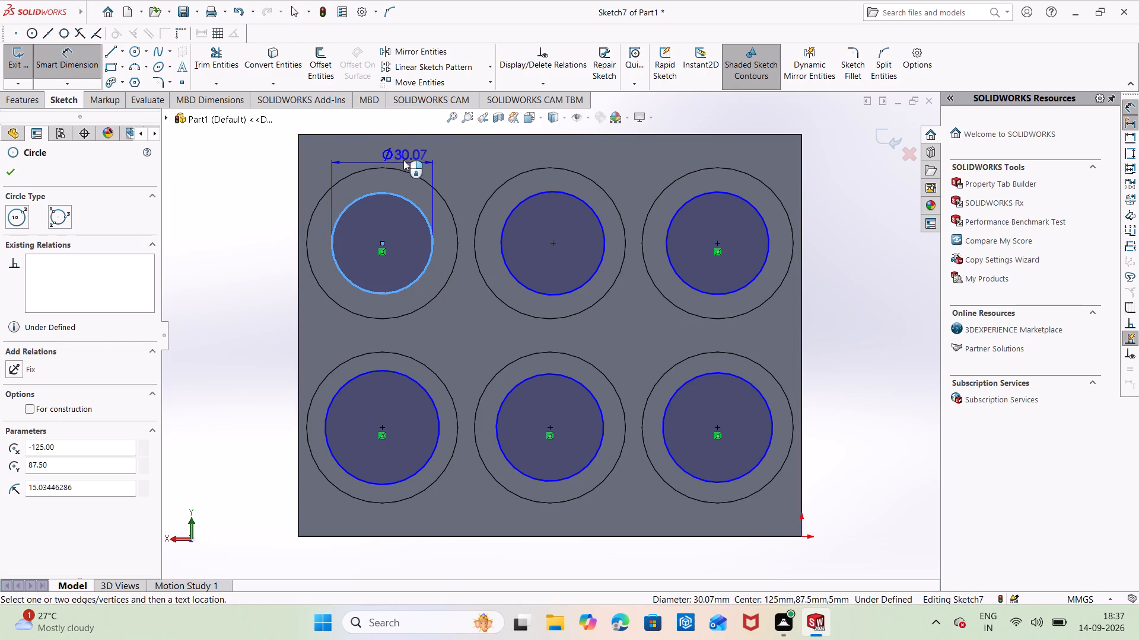
click(387, 152)
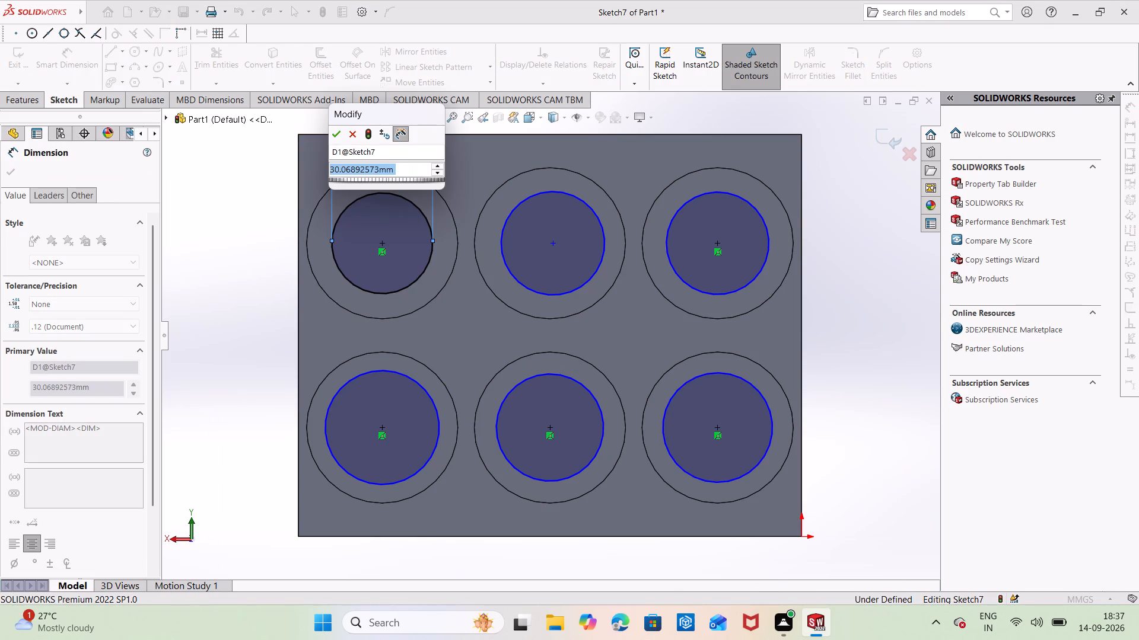
key(BackSpace)
text(35)
key(Return)
key(Escape)
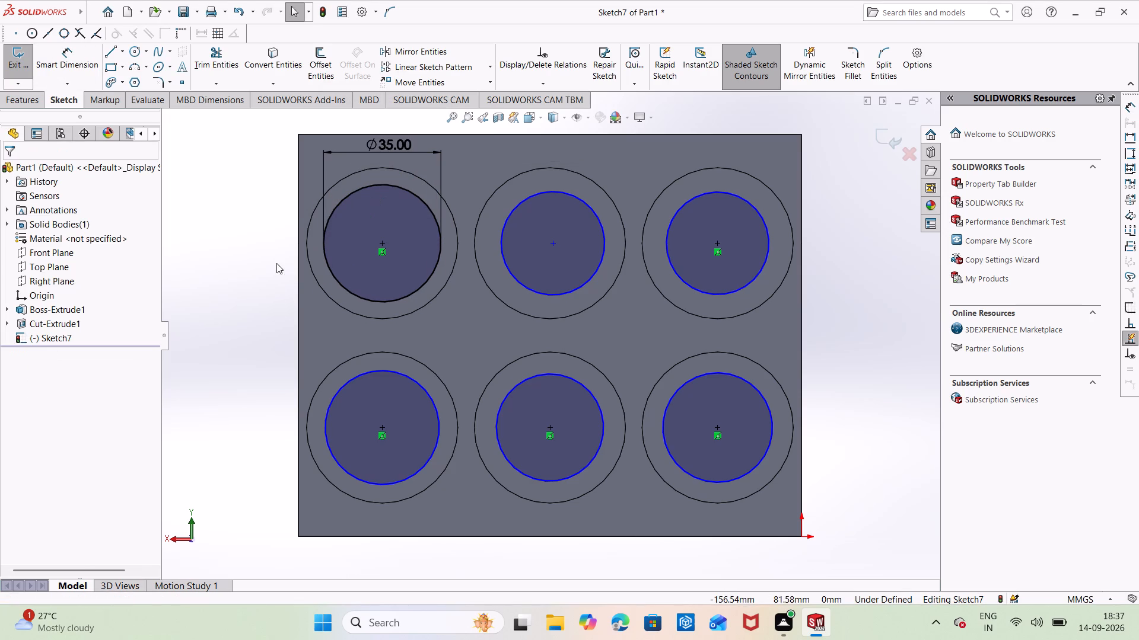
Add a Concentric relation between the upper-left inner circle and the edge of its pocket.
ctrl+click(396, 308)
key(Escape)
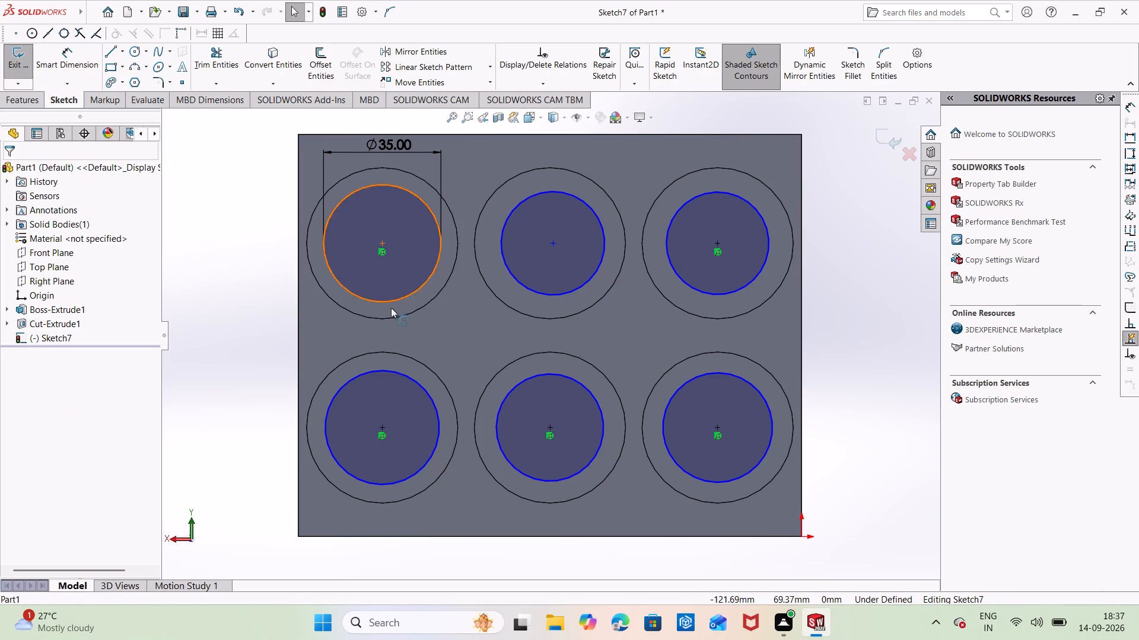
click(381, 321)
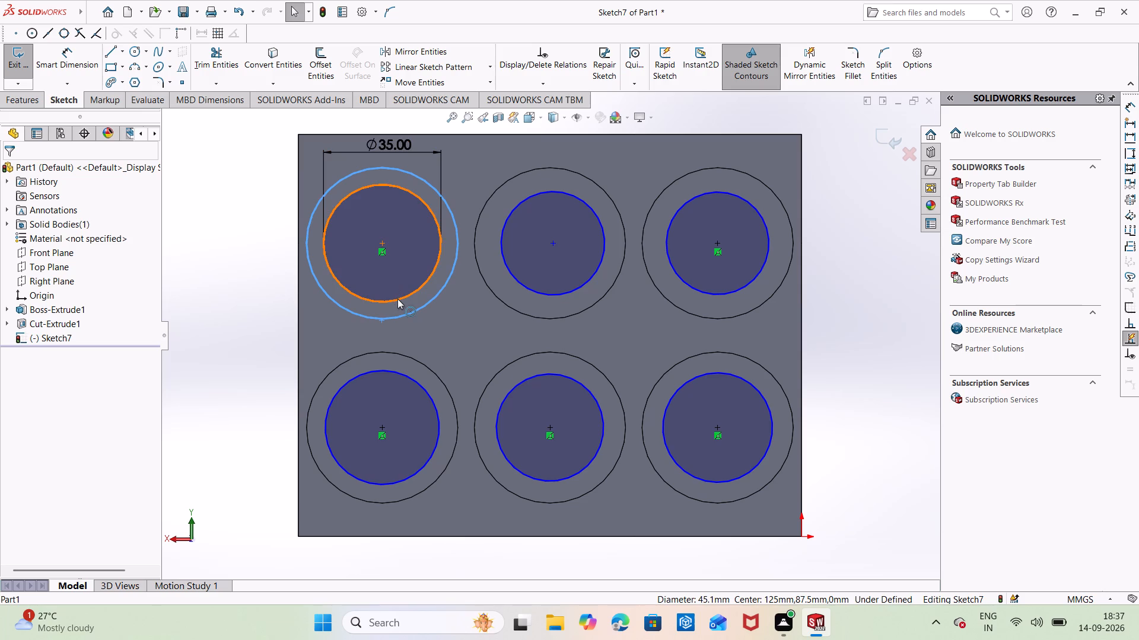
click(397, 299)
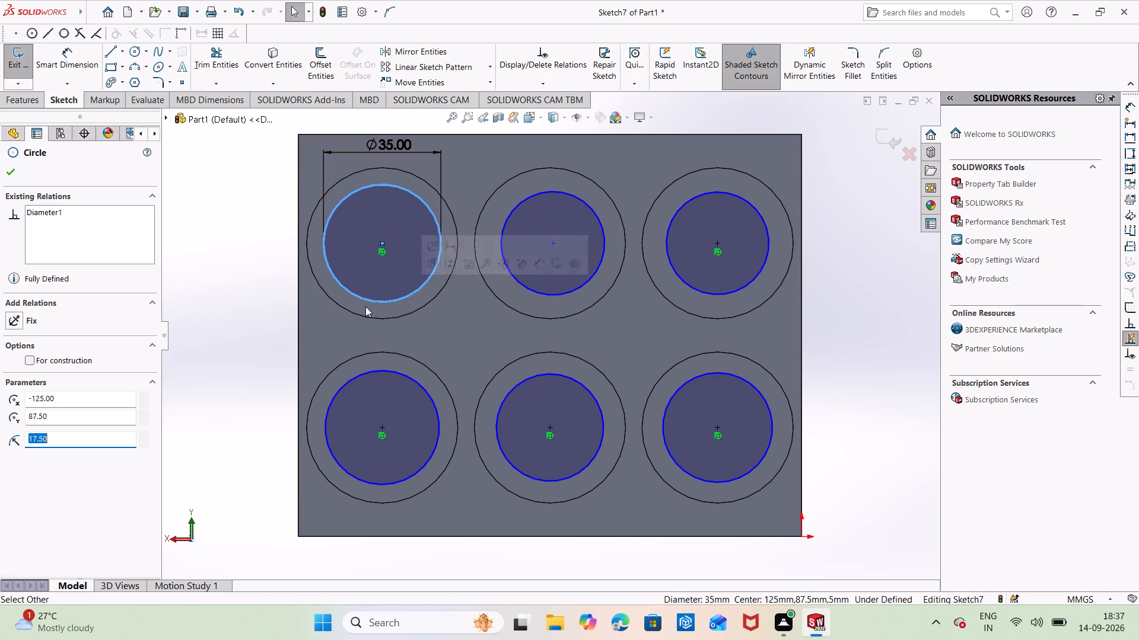
key(Escape)
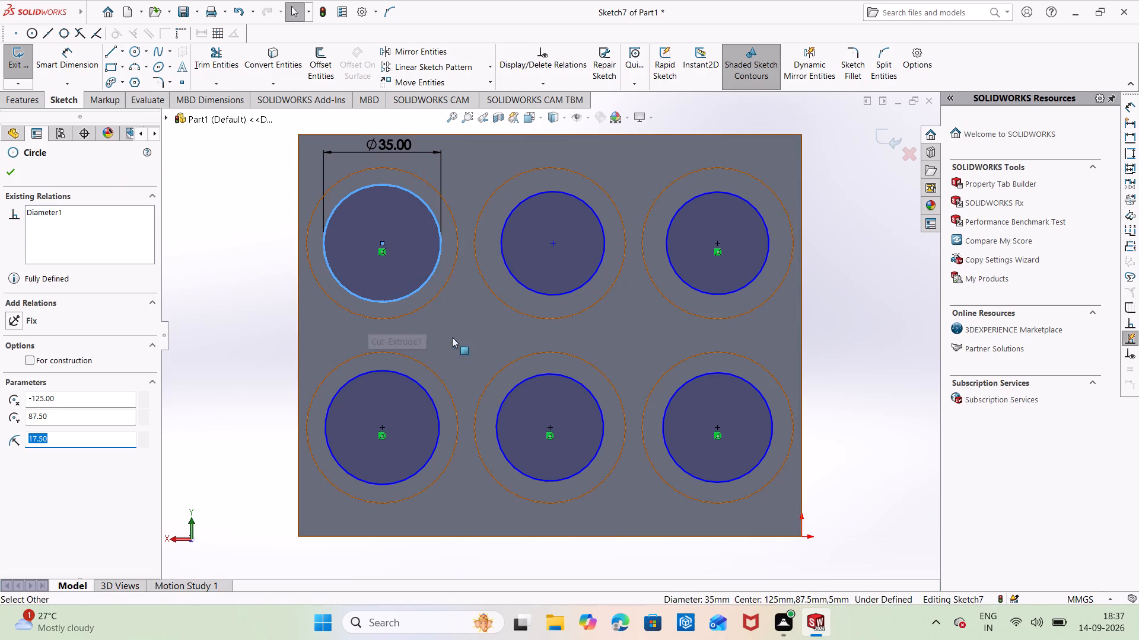
shift+click(370, 318)
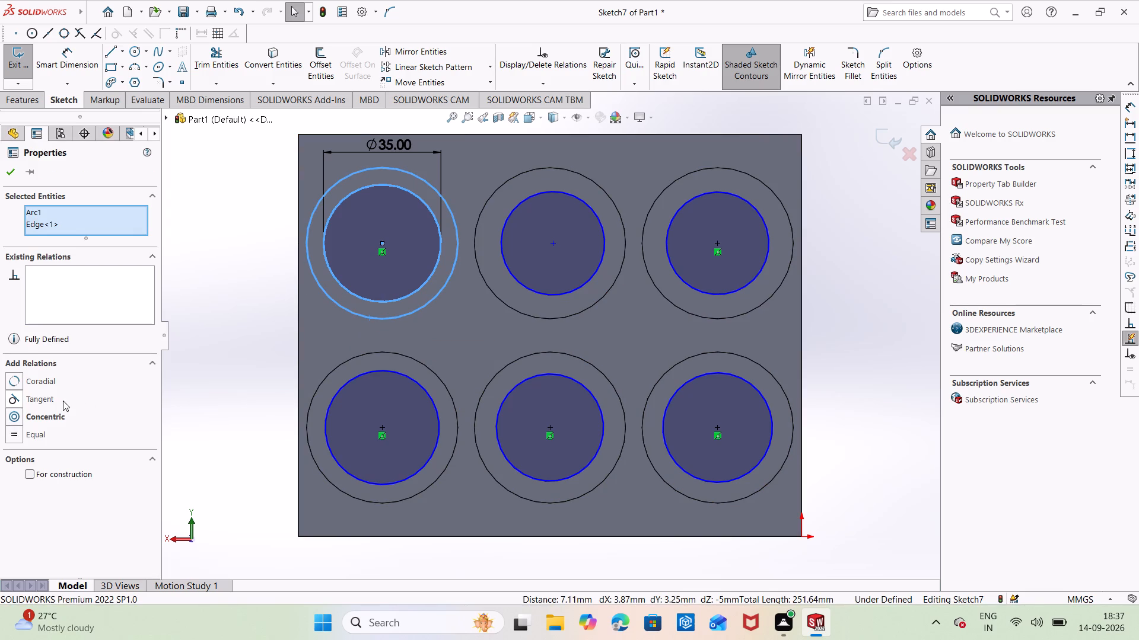
click(54, 415)
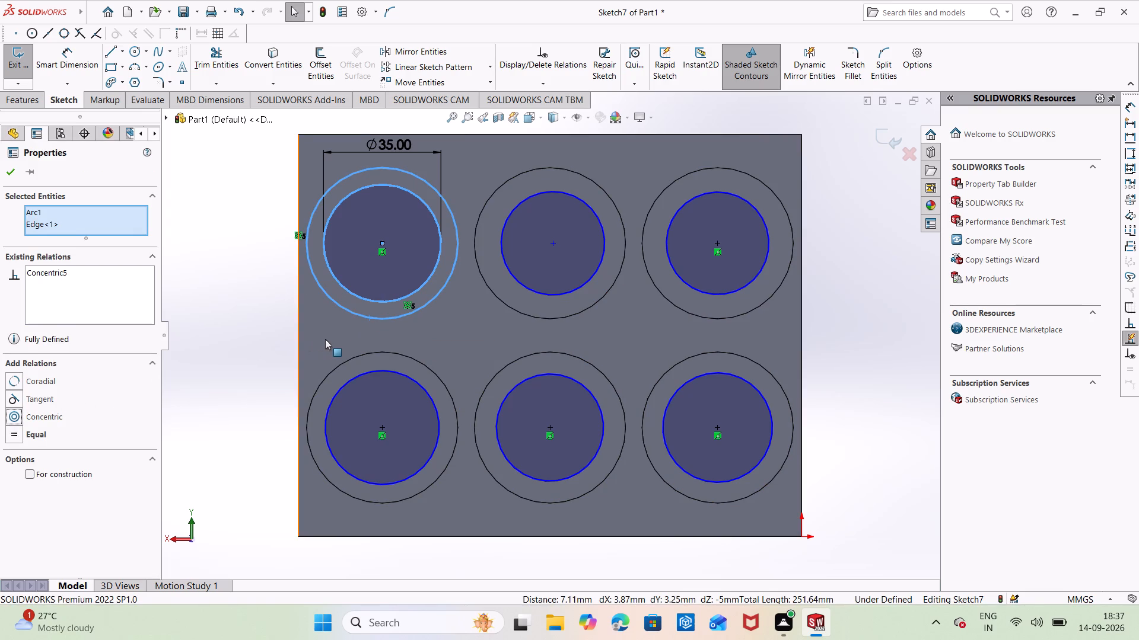
click(326, 338)
key(Escape)
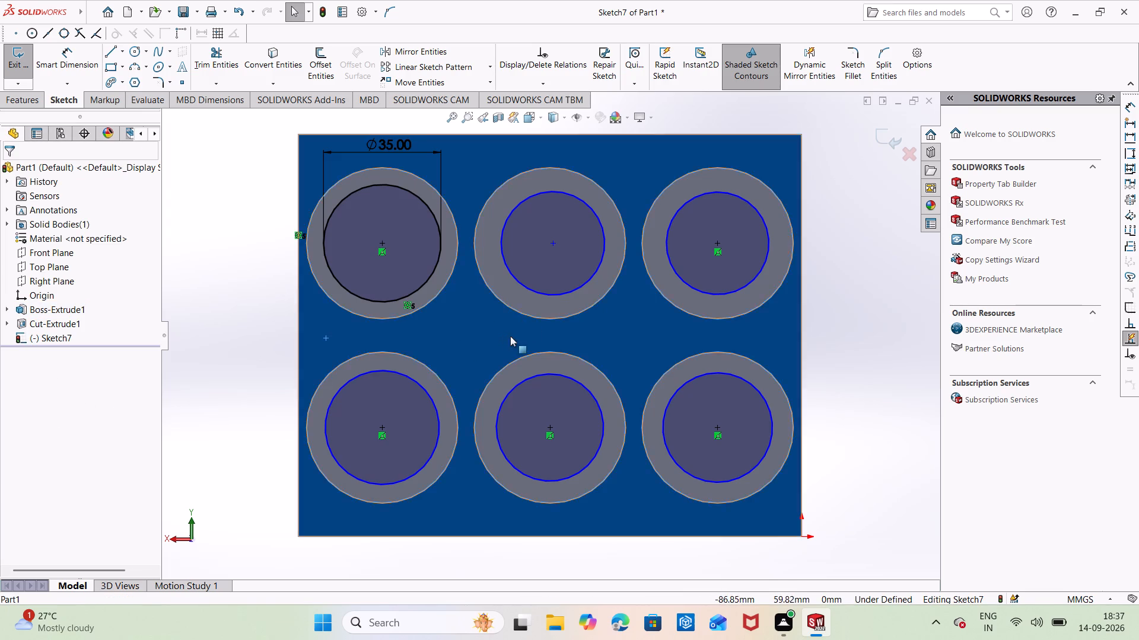
key(Escape)
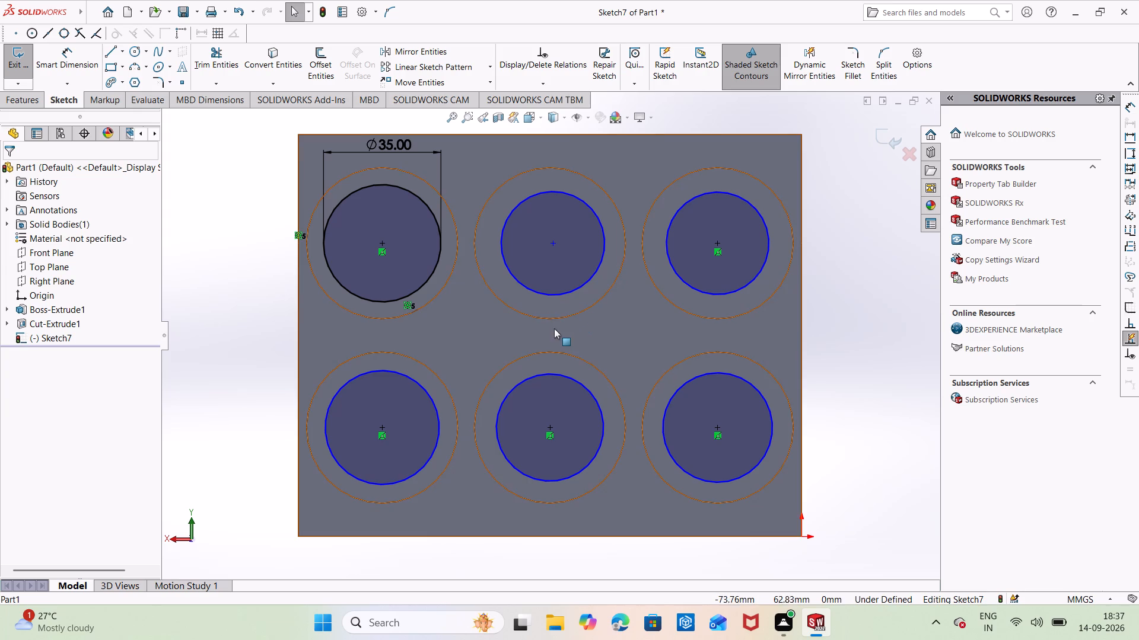
Make the upper-middle and upper-right inner circles concentric with the edges of their respective pockets.
ctrl+click(567, 318)
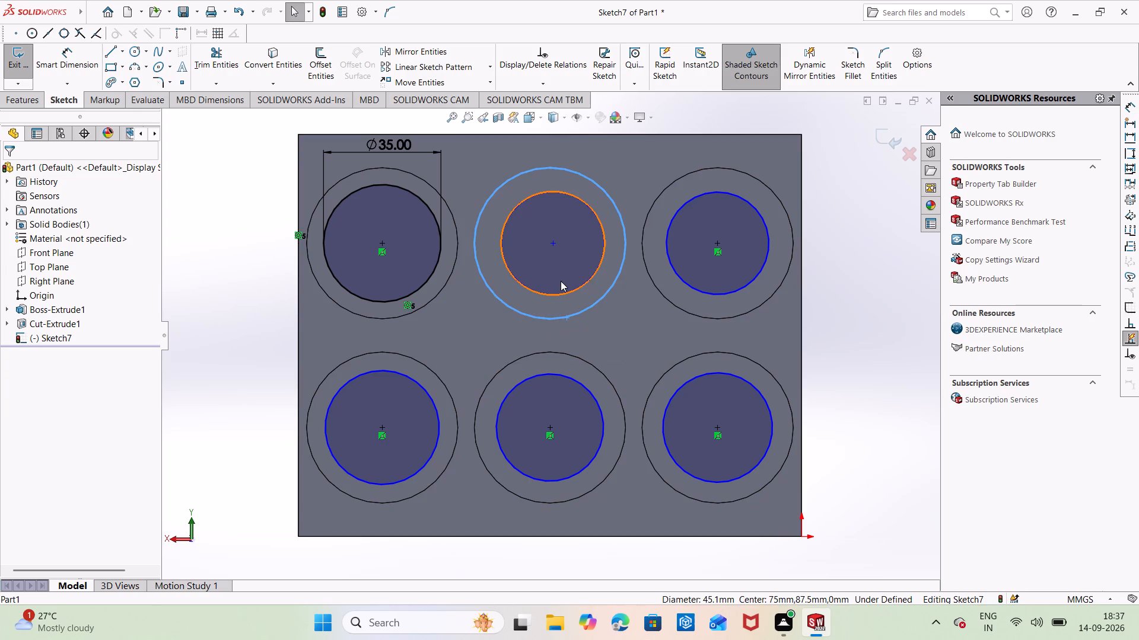
ctrl+click(558, 297)
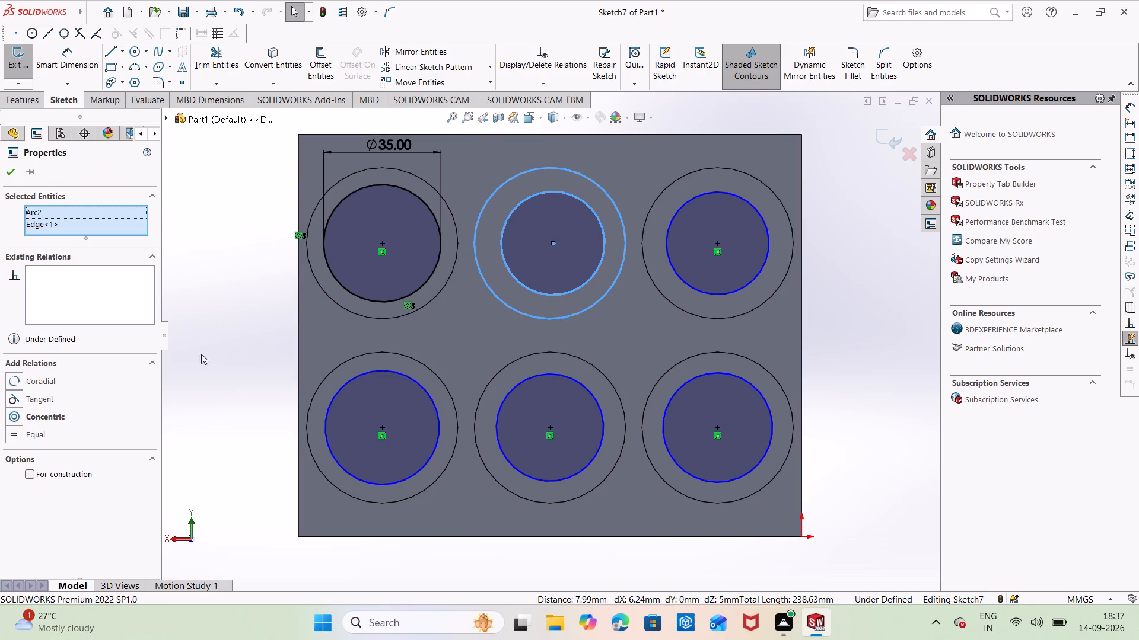
click(61, 418)
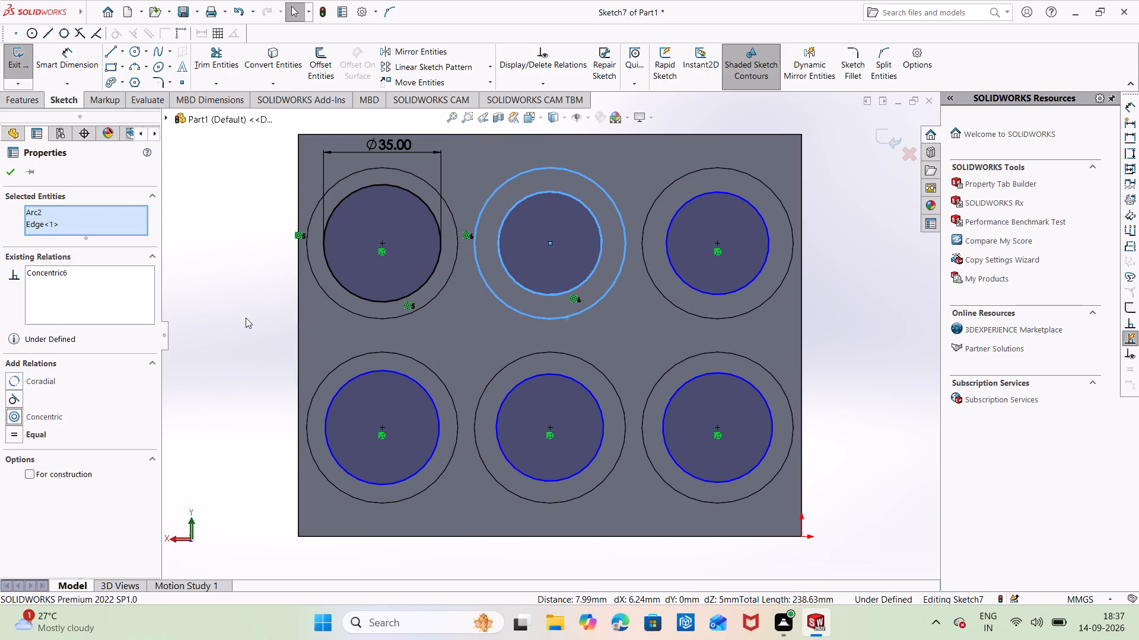
key(Escape)
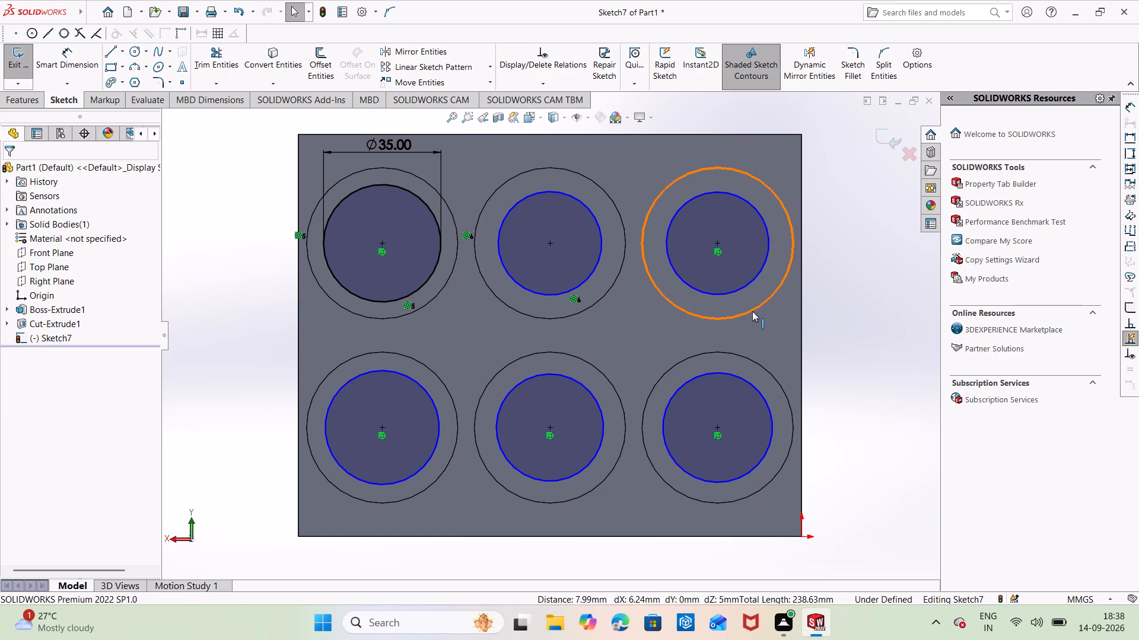
ctrl+click(752, 311)
ctrl+click(751, 283)
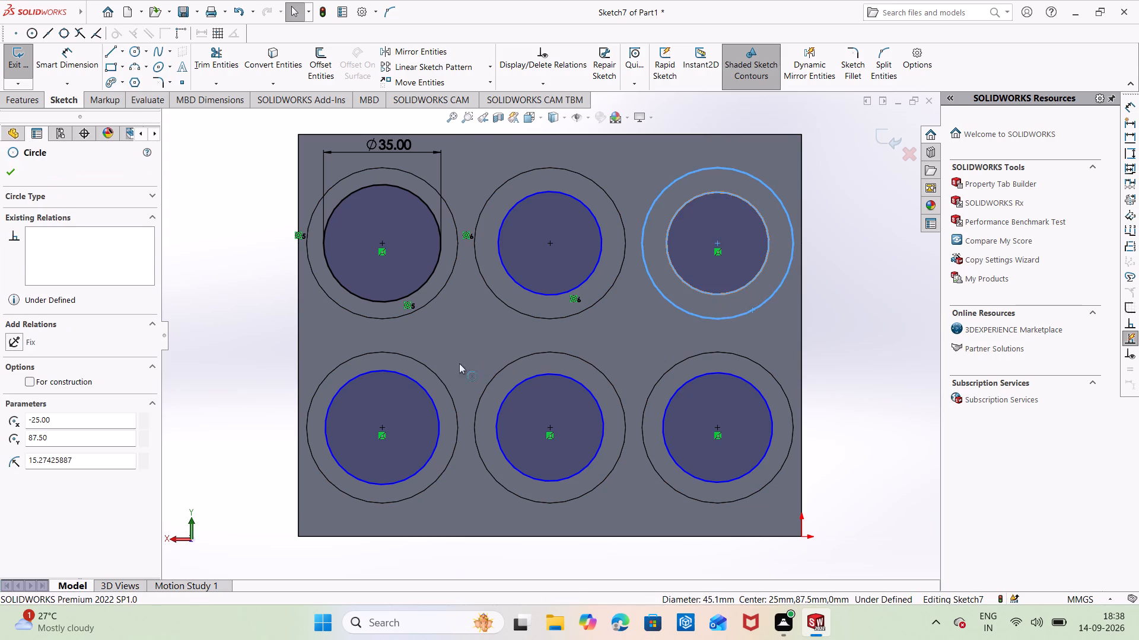
click(32, 409)
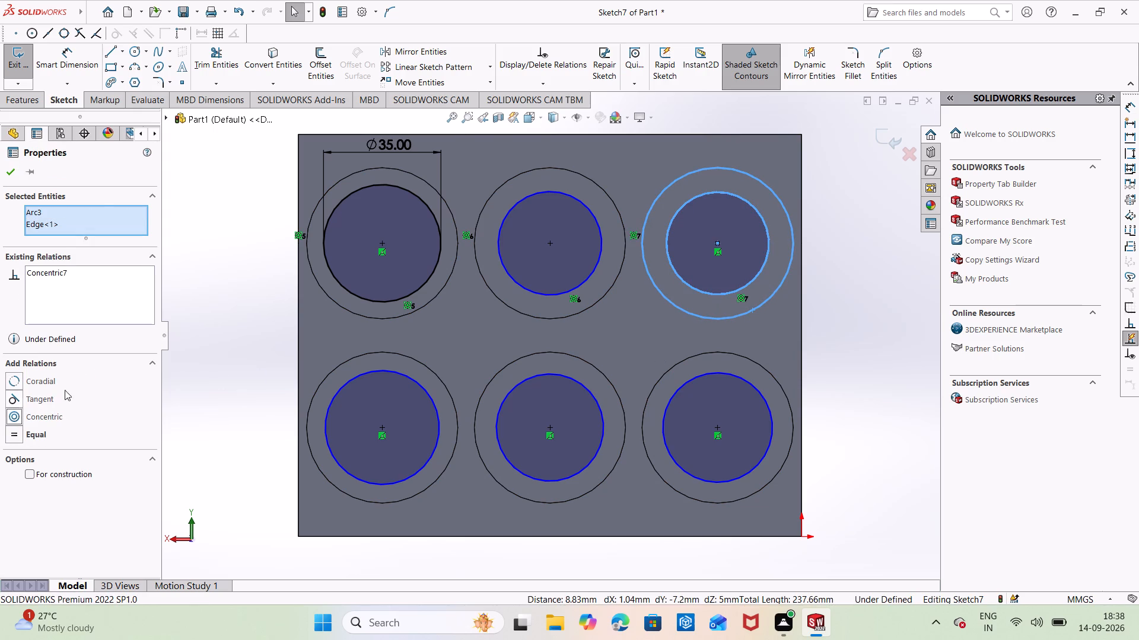
click(217, 349)
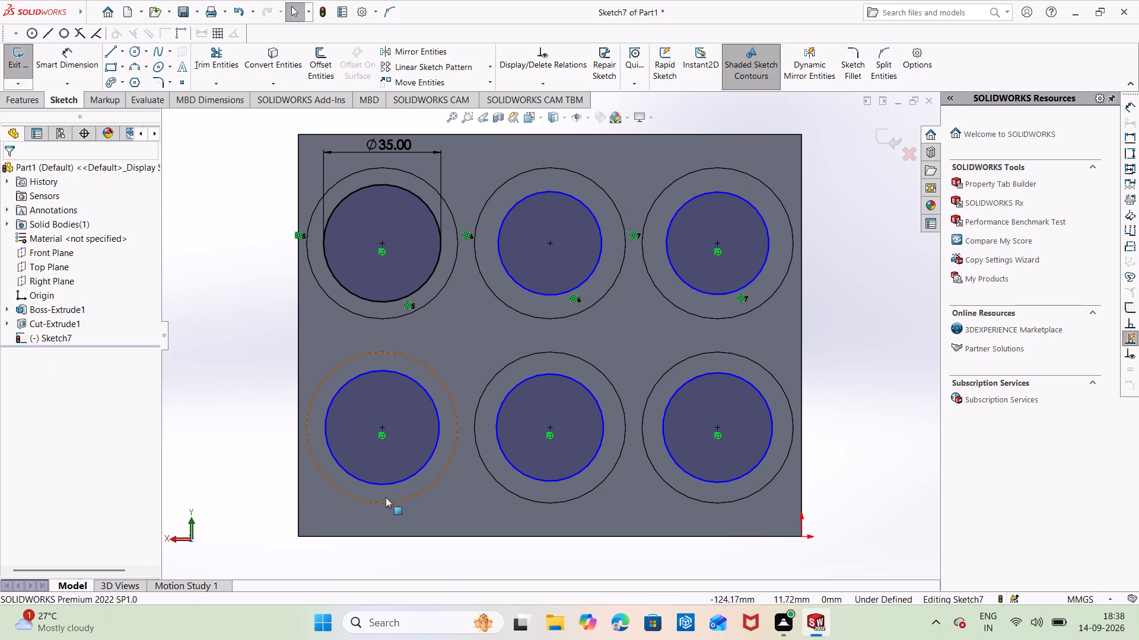
Make each of the three lower-row inner circles concentric with the edge of its own pocket.
ctrl+click(390, 501)
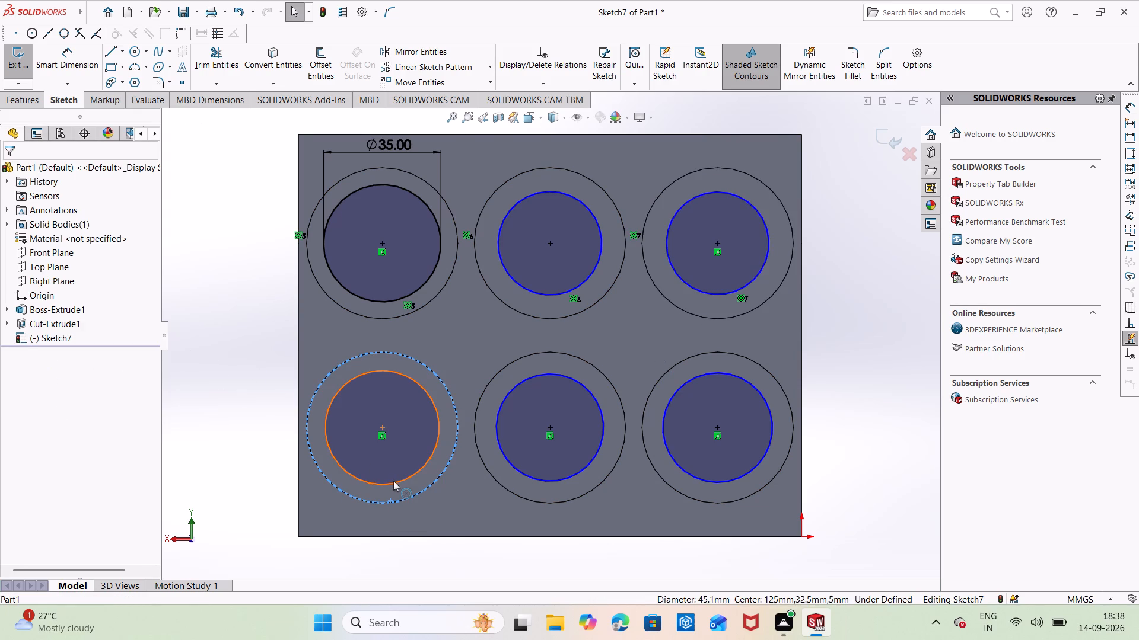
ctrl+click(393, 481)
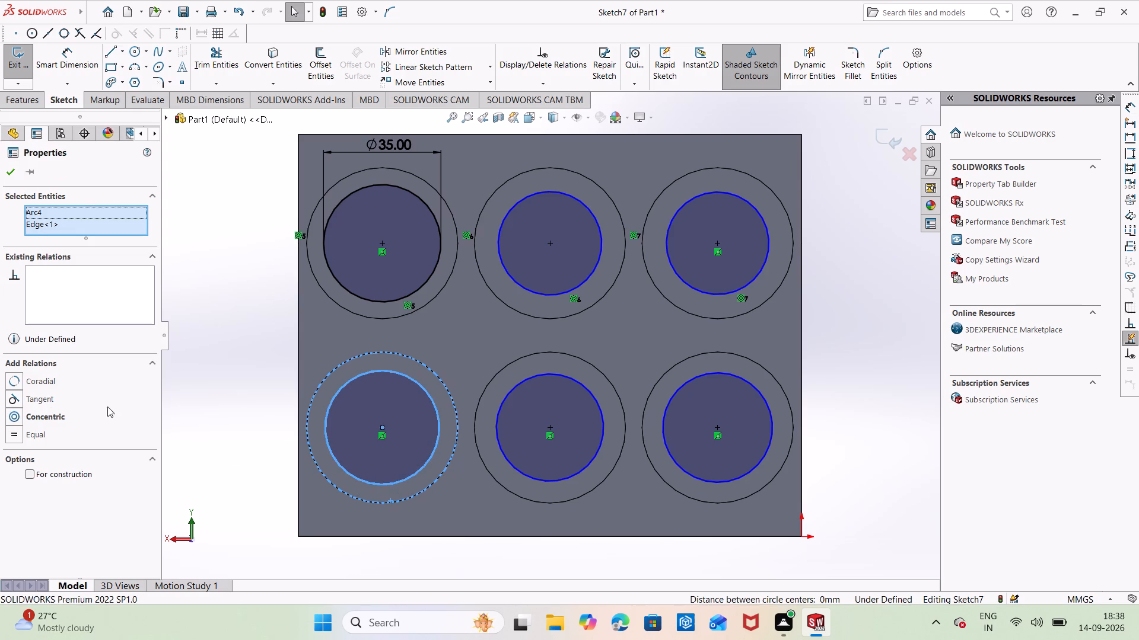
click(48, 415)
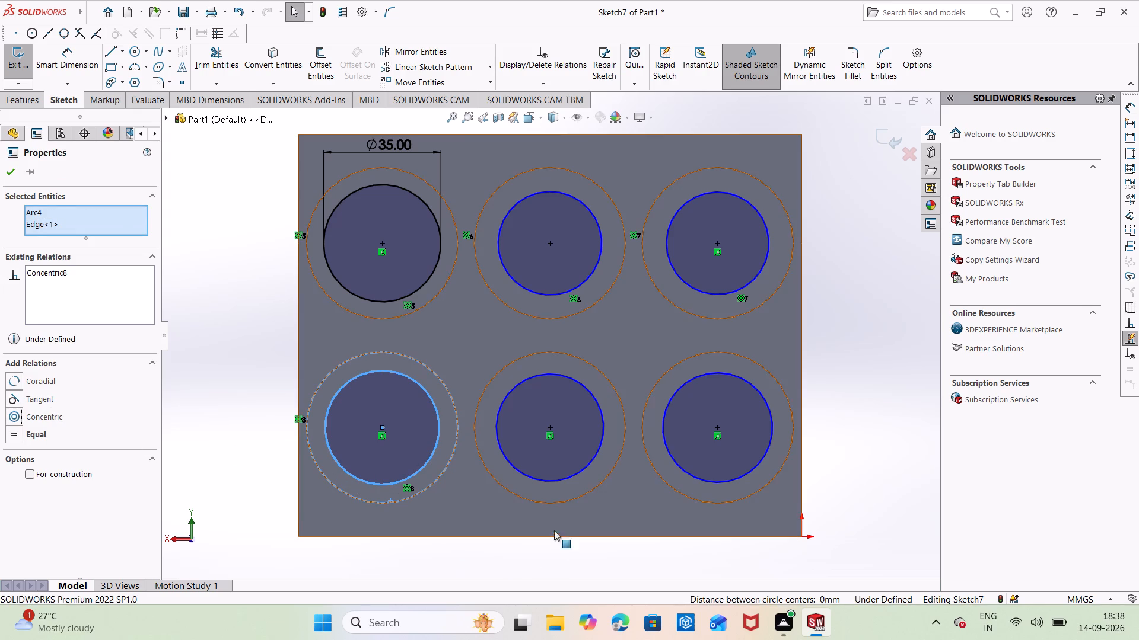
ctrl+click(557, 504)
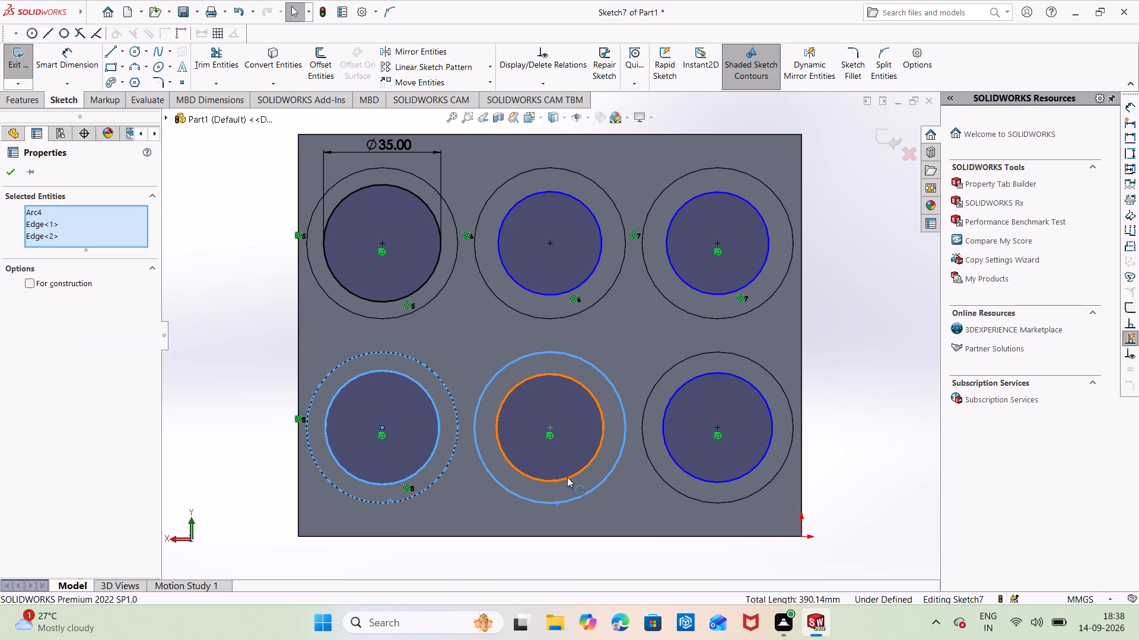
ctrl+click(567, 477)
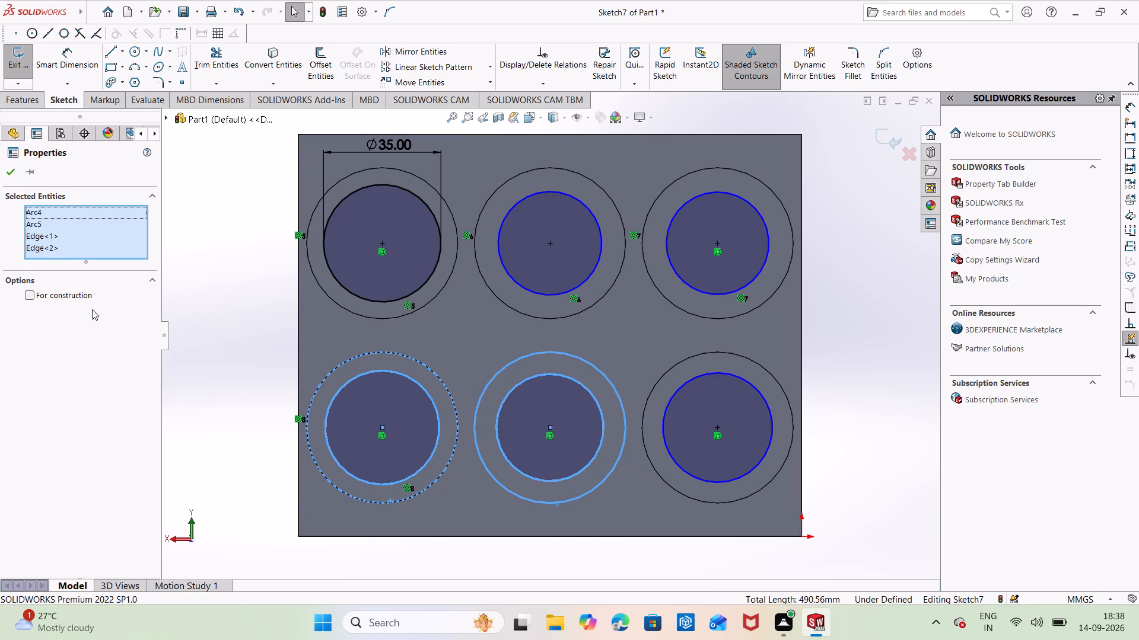
key(Escape)
key(Escape)
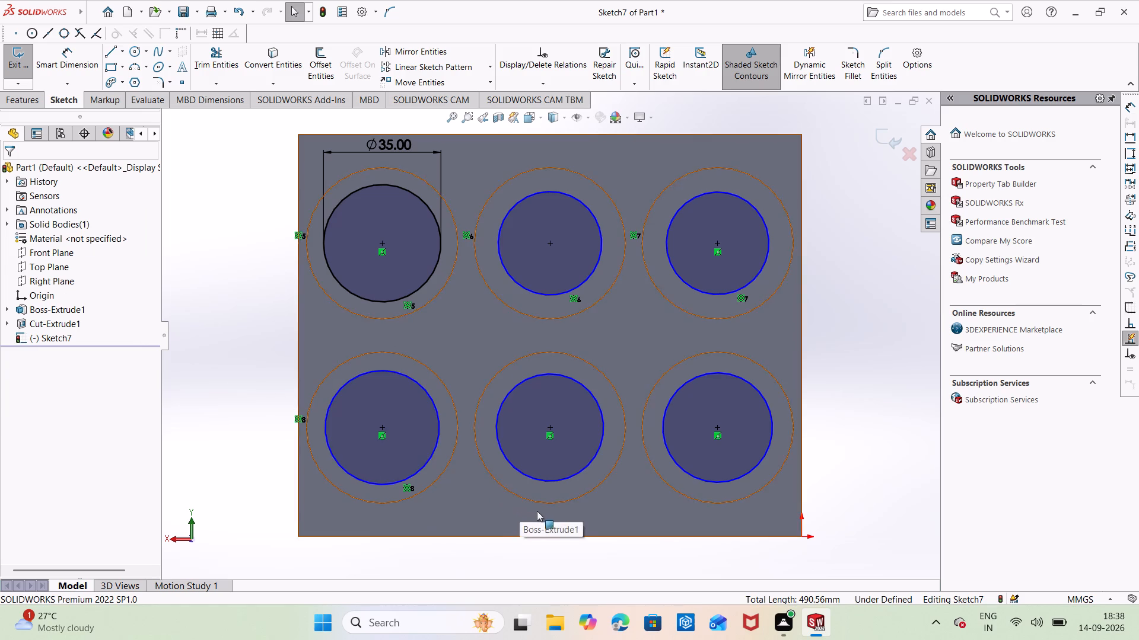
ctrl+click(584, 496)
ctrl+click(575, 471)
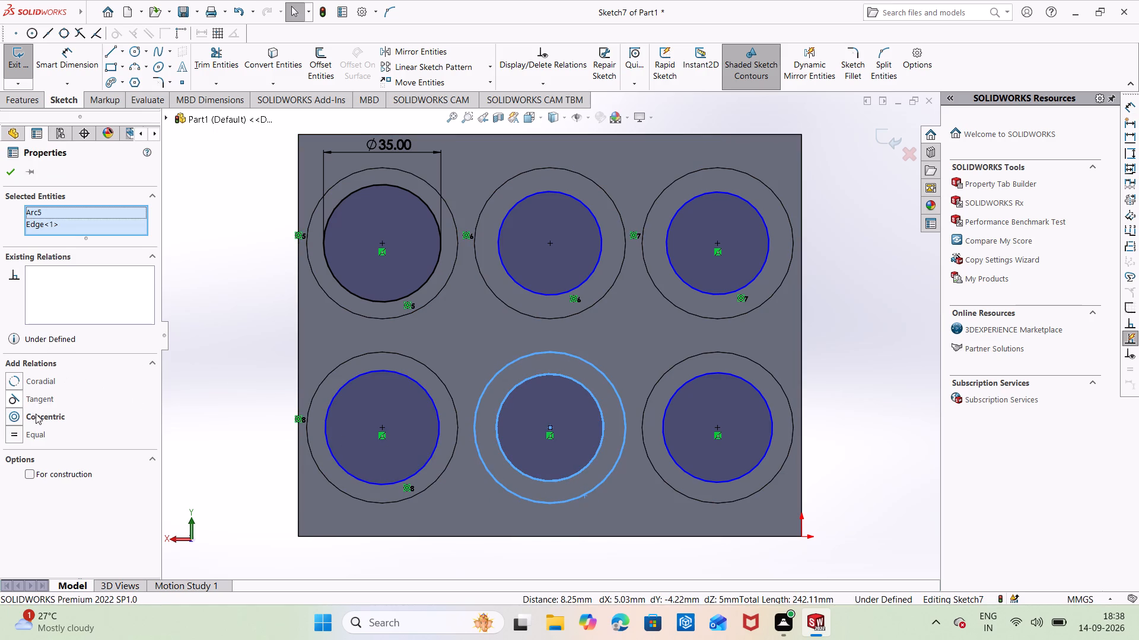
click(39, 415)
key(Escape)
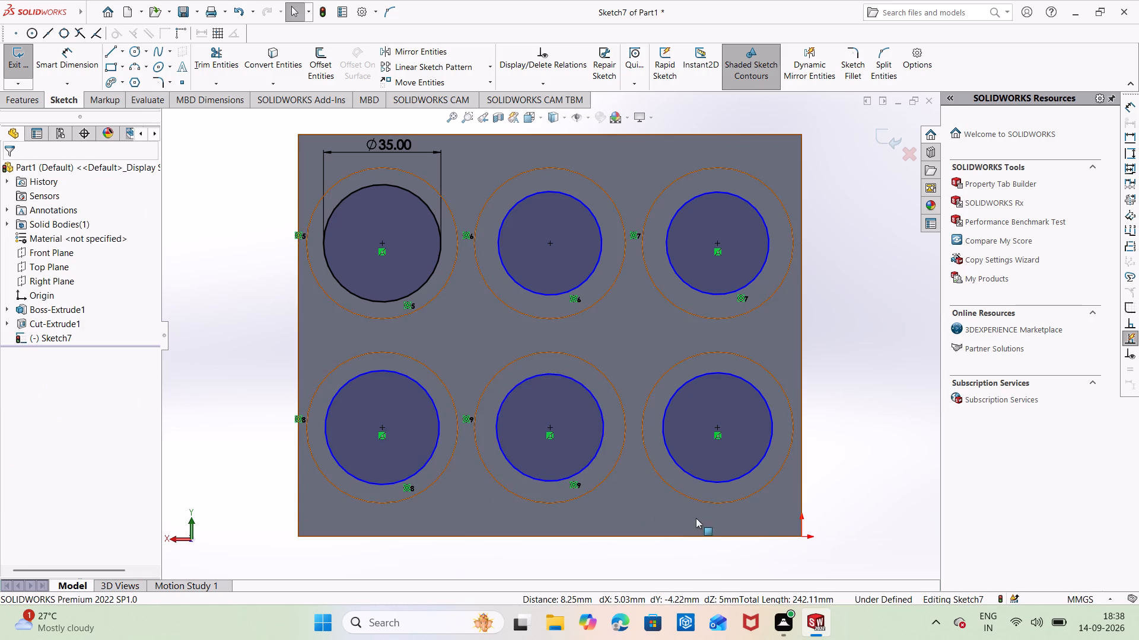
ctrl+click(740, 501)
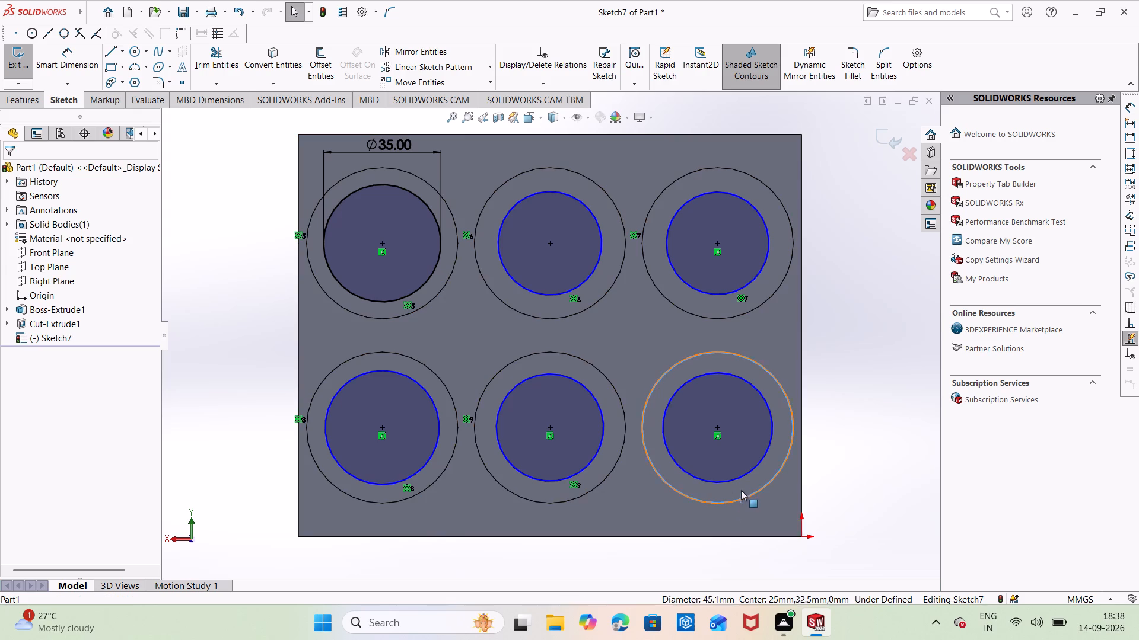
ctrl+click(738, 481)
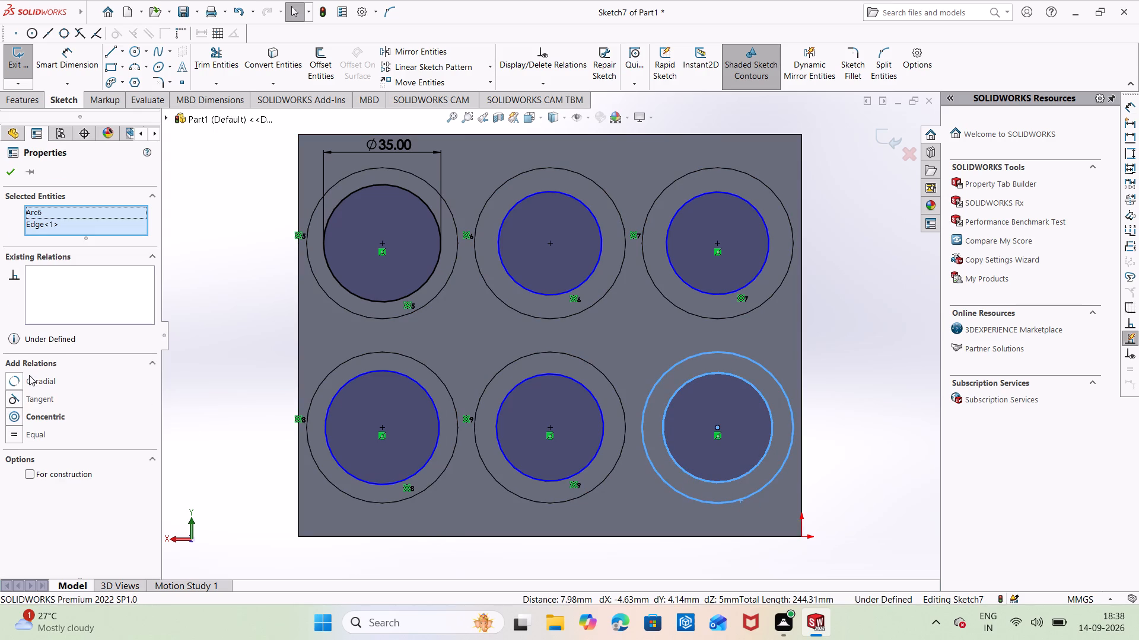
click(40, 417)
key(Escape)
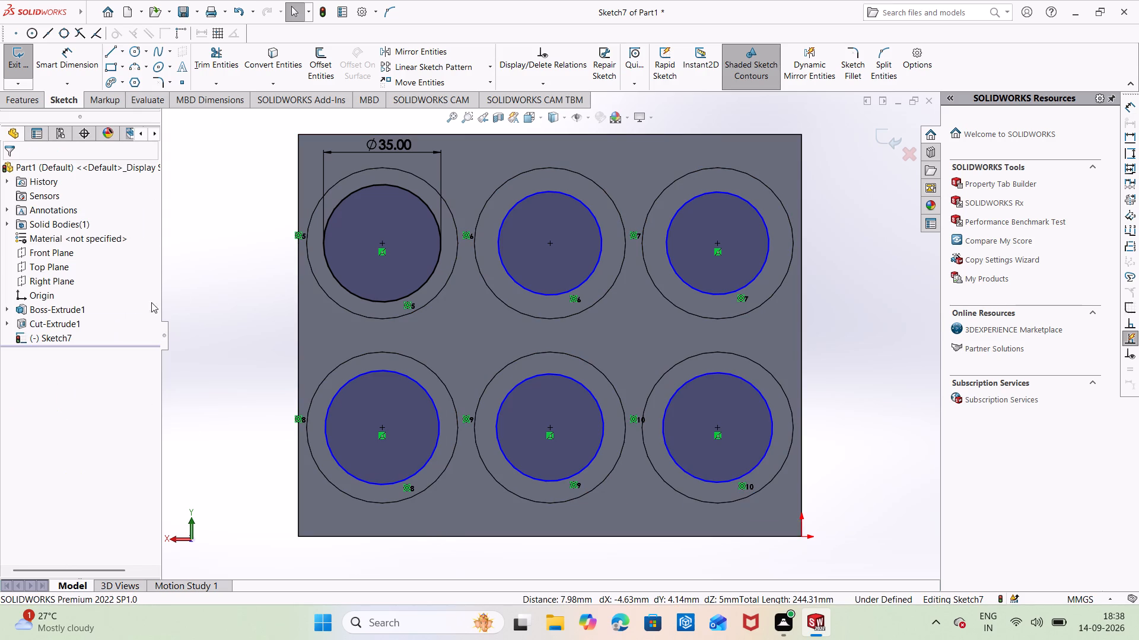
Cut the six inner circles through the block using an Extruded Cut with the Through All end condition.
ctrl+click(419, 271)
ctrl+click(523, 254)
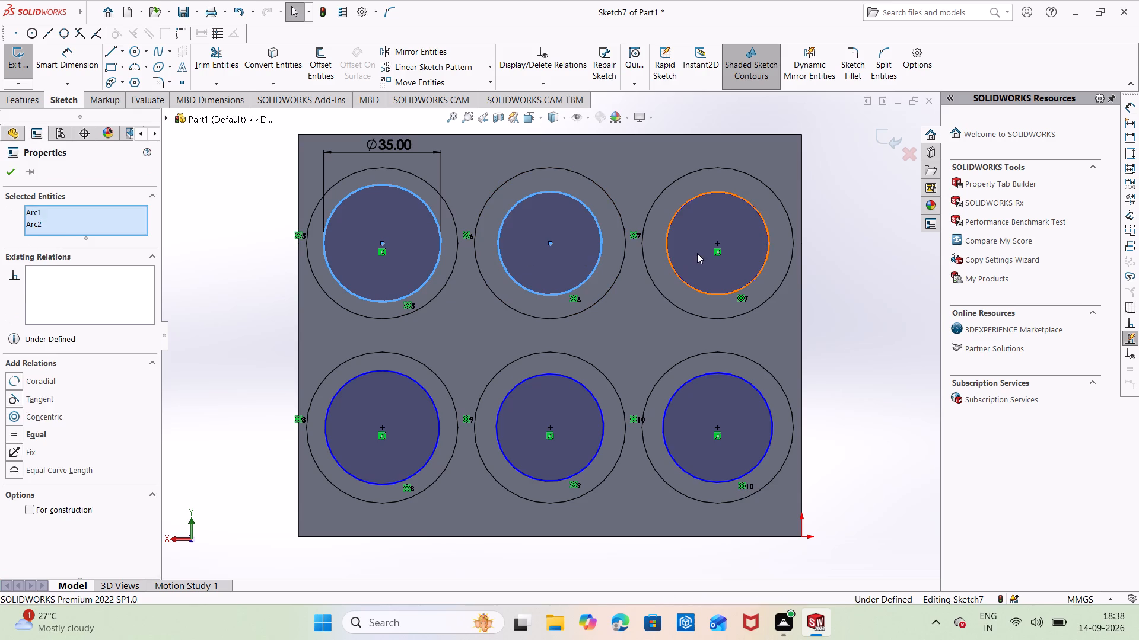
ctrl+click(697, 253)
ctrl+click(397, 405)
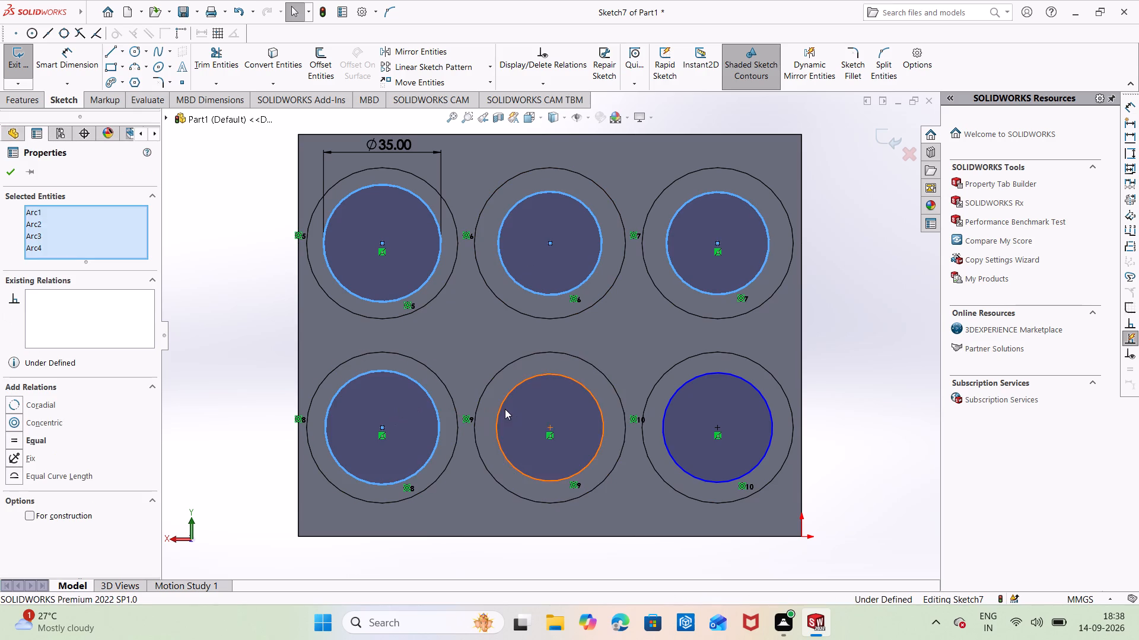
ctrl+click(505, 409)
ctrl+click(686, 417)
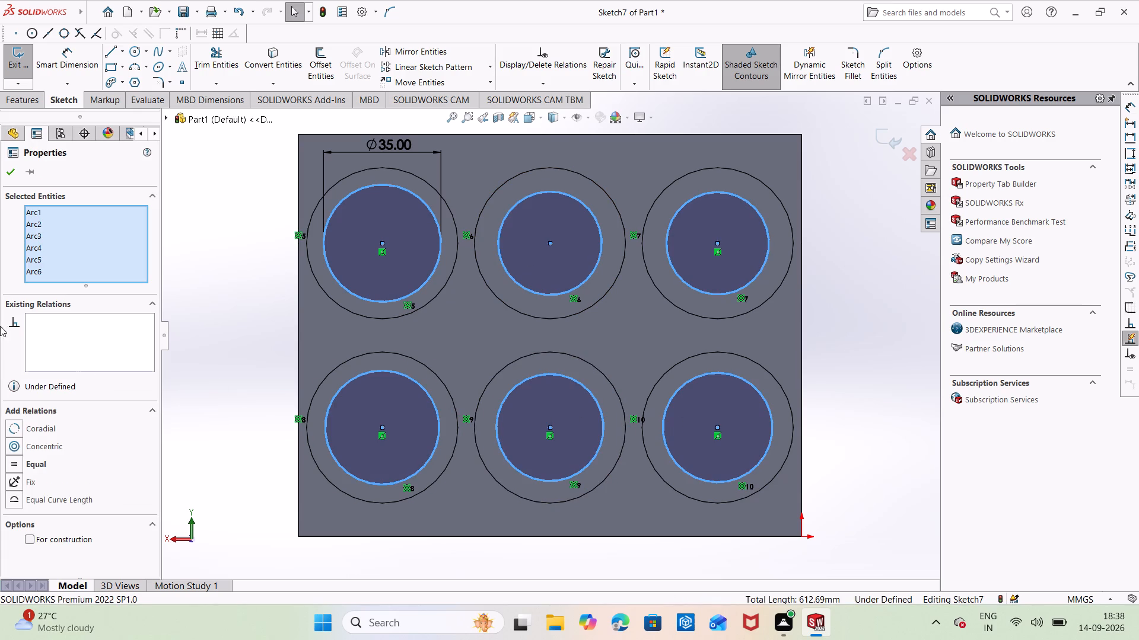
click(33, 98)
click(211, 54)
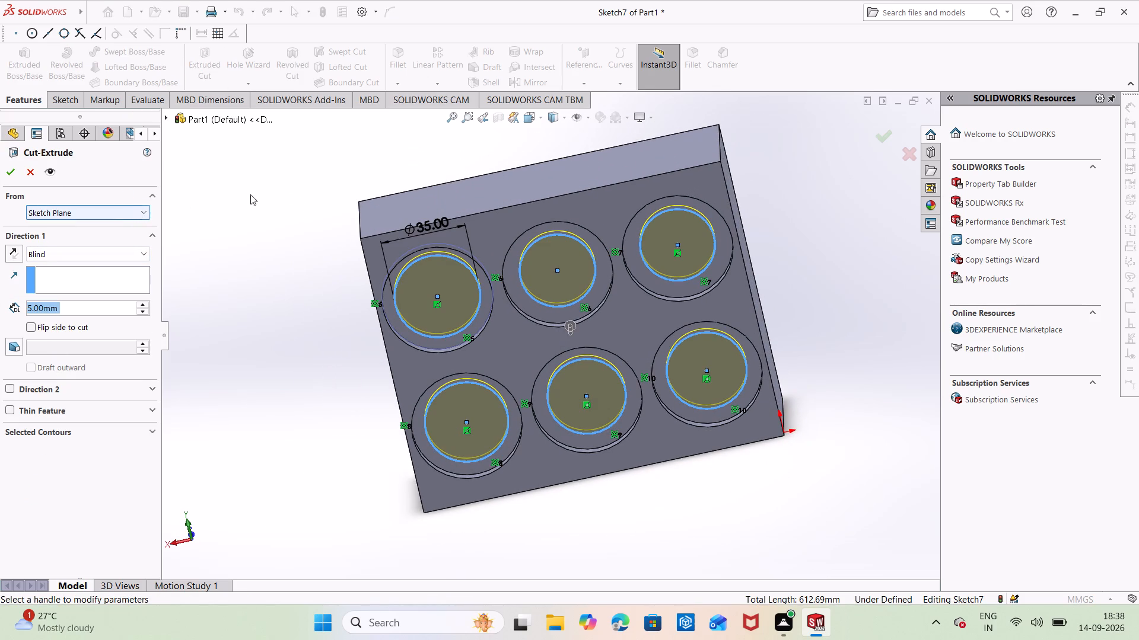
middle_drag(265, 188, 313, 225)
middle_drag(318, 223, 330, 198)
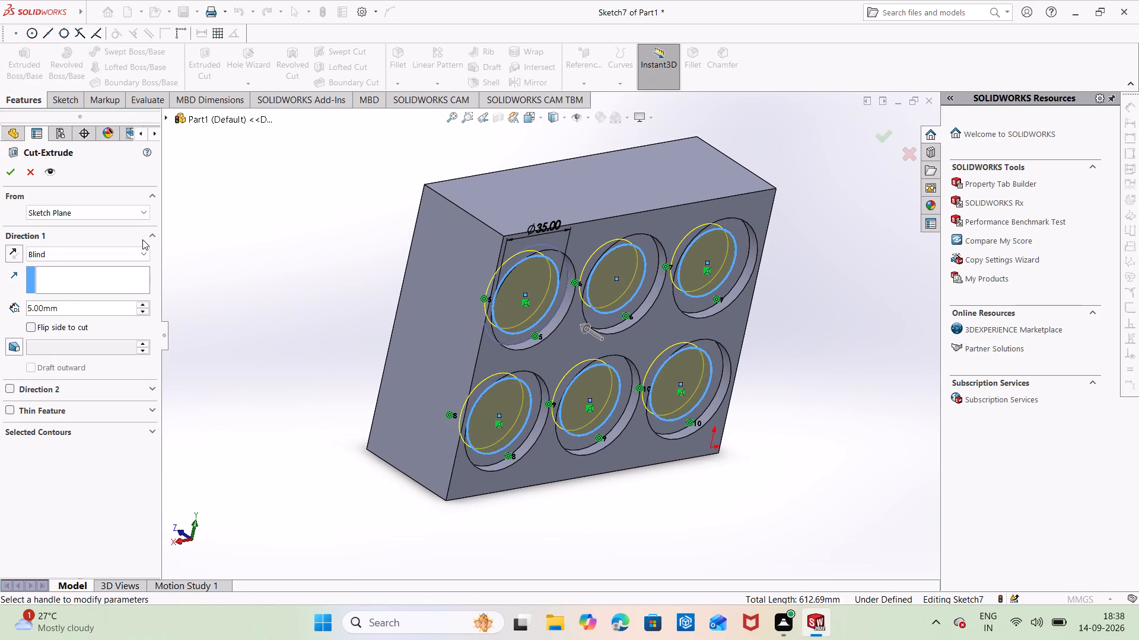
click(133, 246)
click(133, 255)
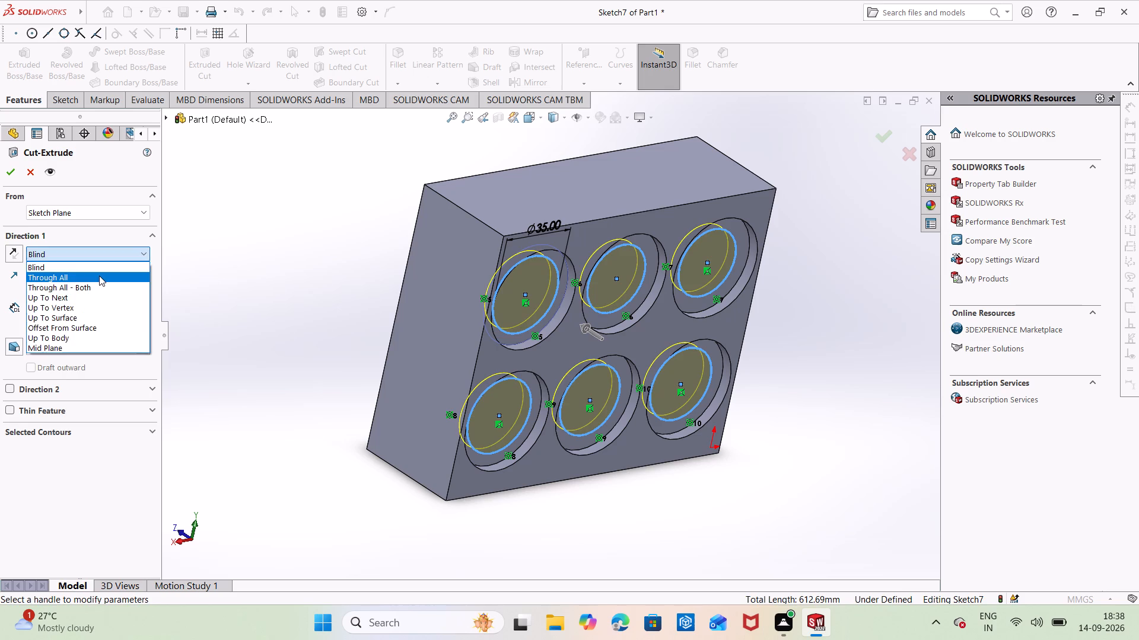
click(99, 276)
middle_drag(135, 235, 218, 268)
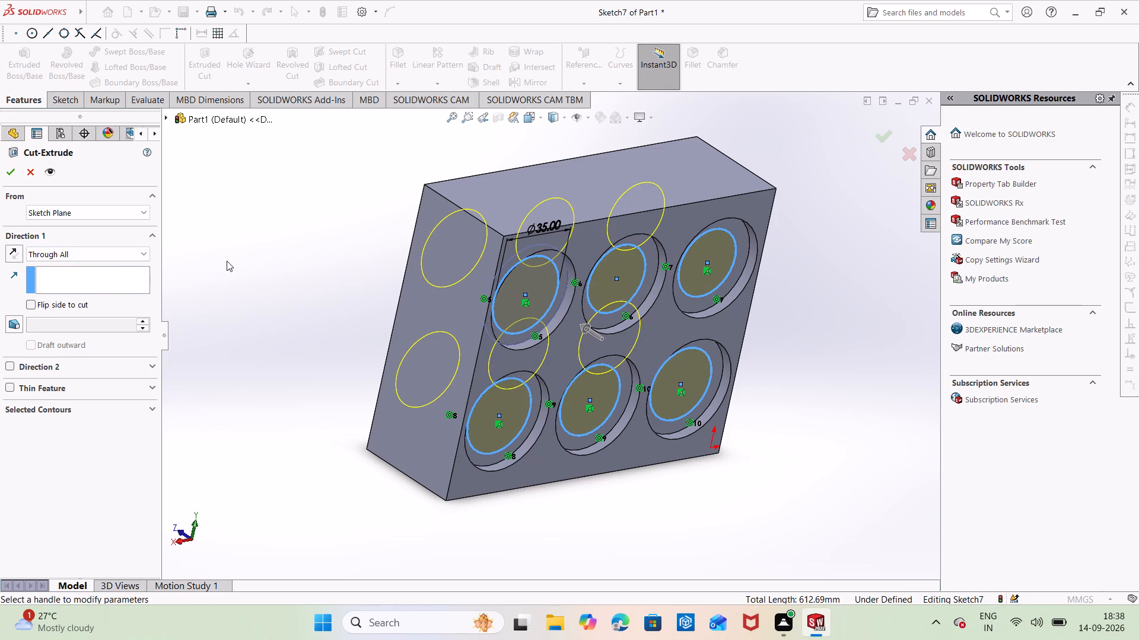
middle_drag(240, 275, 299, 247)
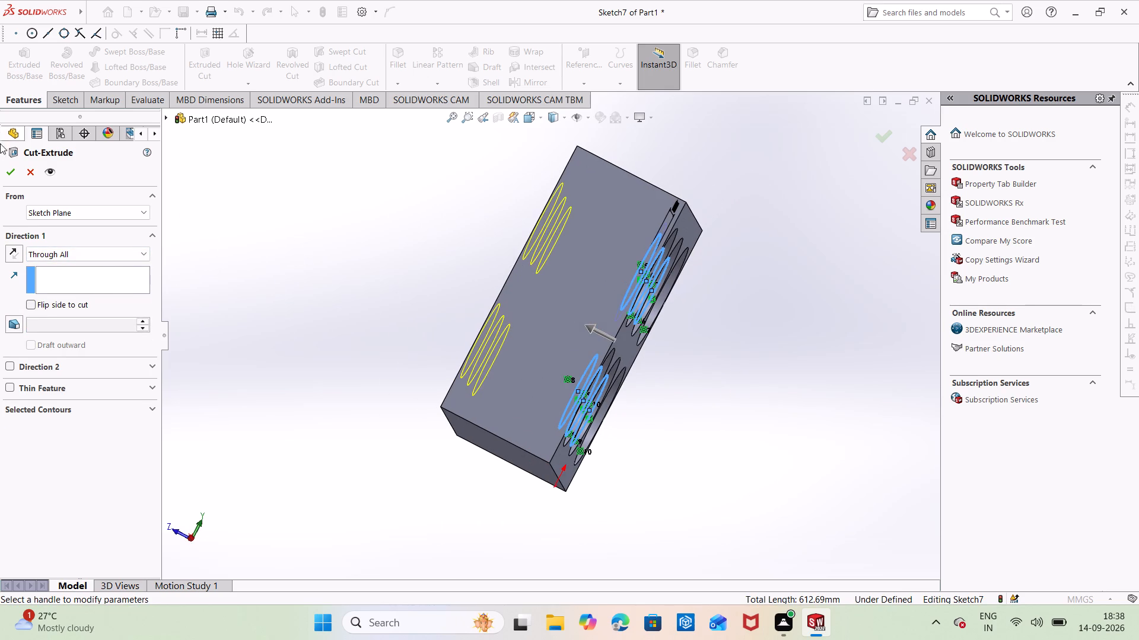
click(12, 173)
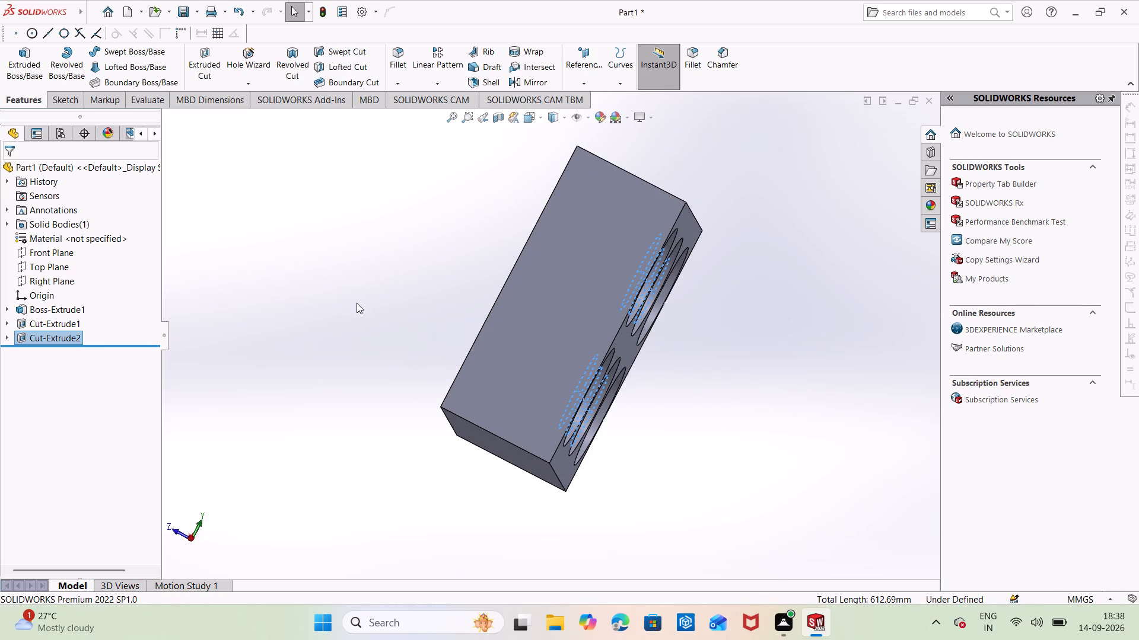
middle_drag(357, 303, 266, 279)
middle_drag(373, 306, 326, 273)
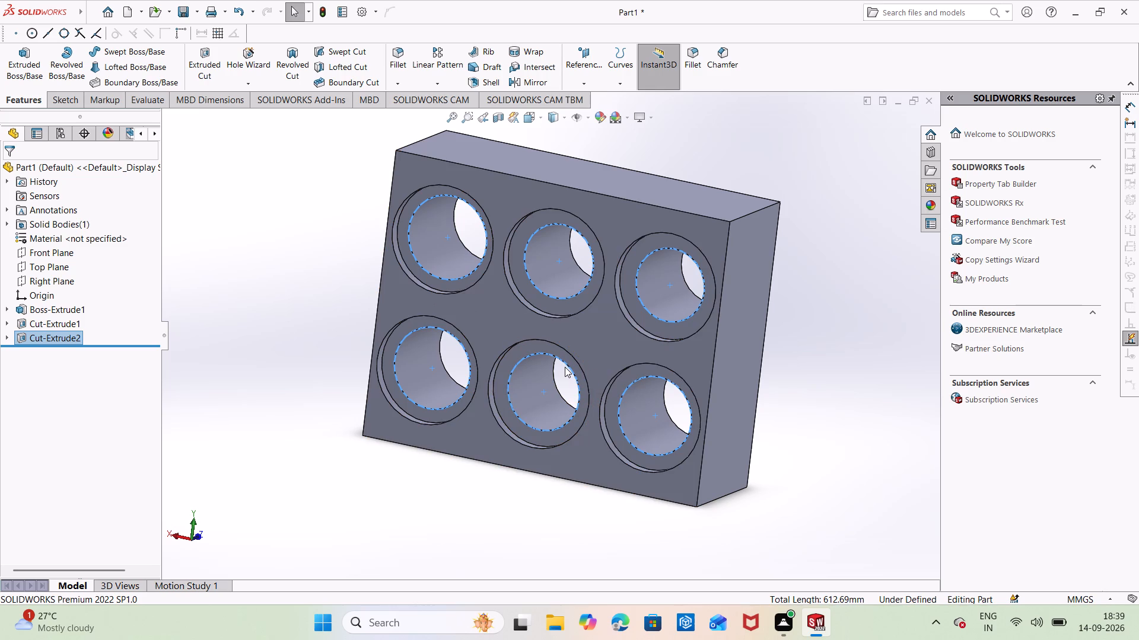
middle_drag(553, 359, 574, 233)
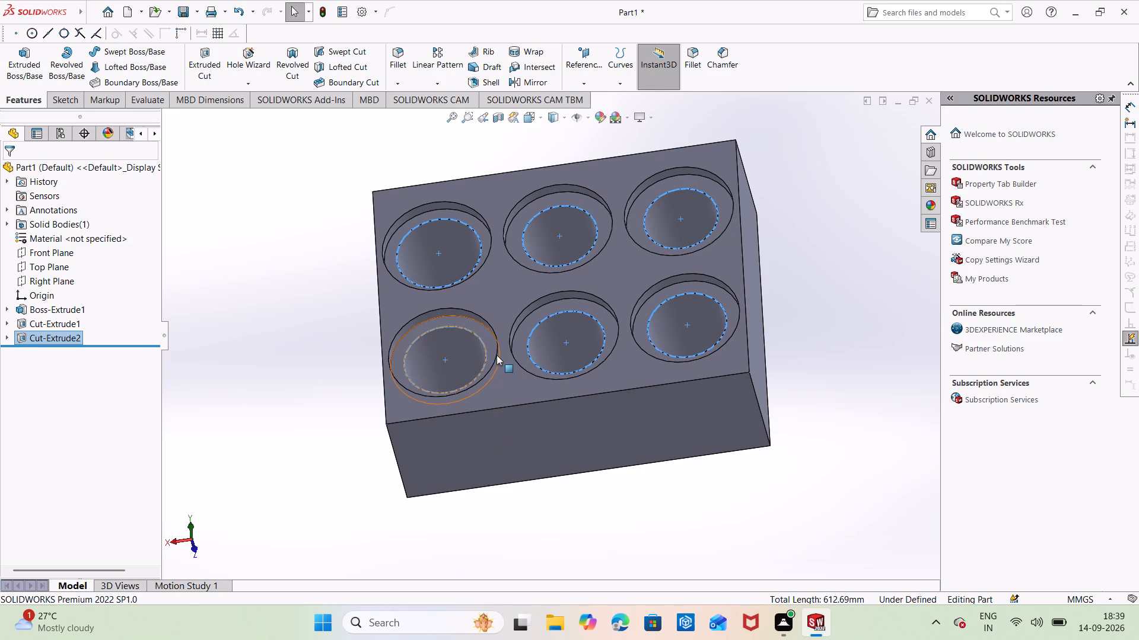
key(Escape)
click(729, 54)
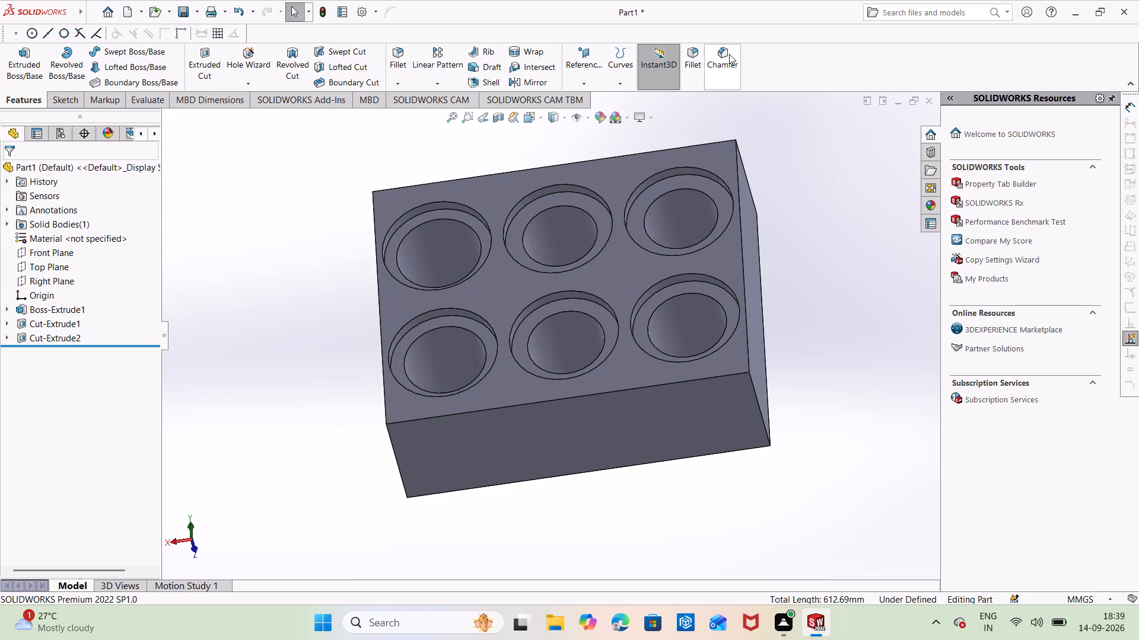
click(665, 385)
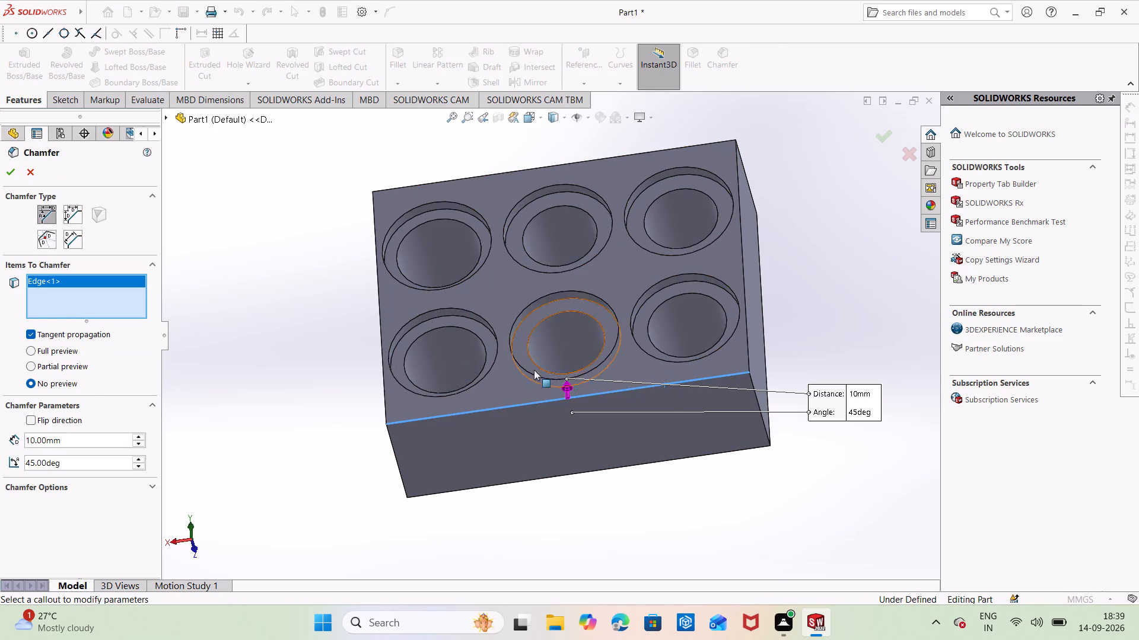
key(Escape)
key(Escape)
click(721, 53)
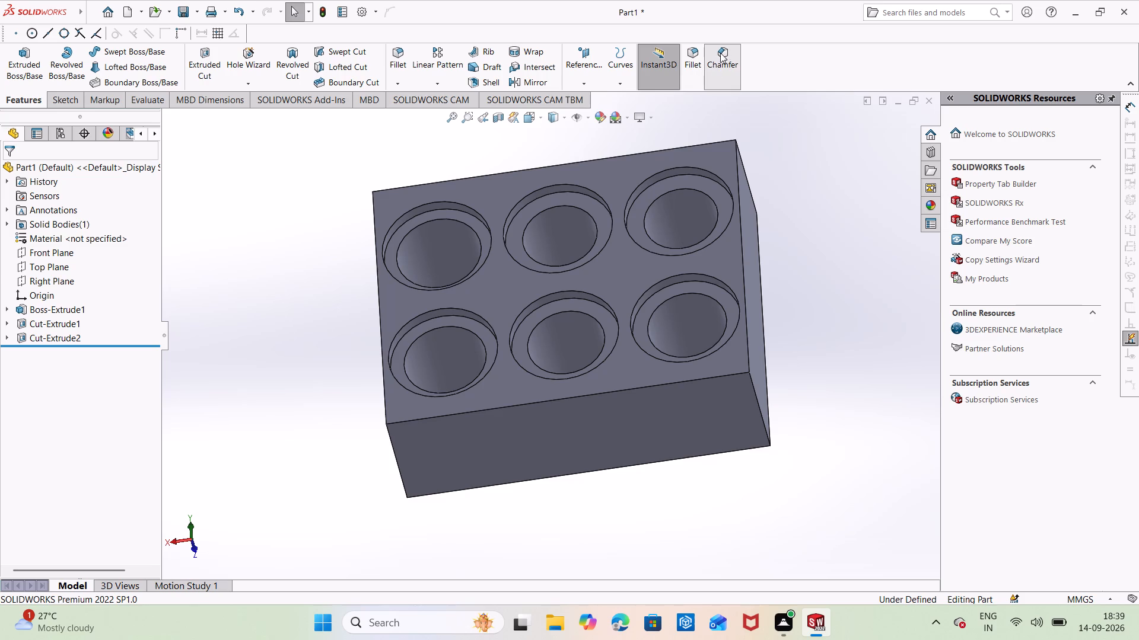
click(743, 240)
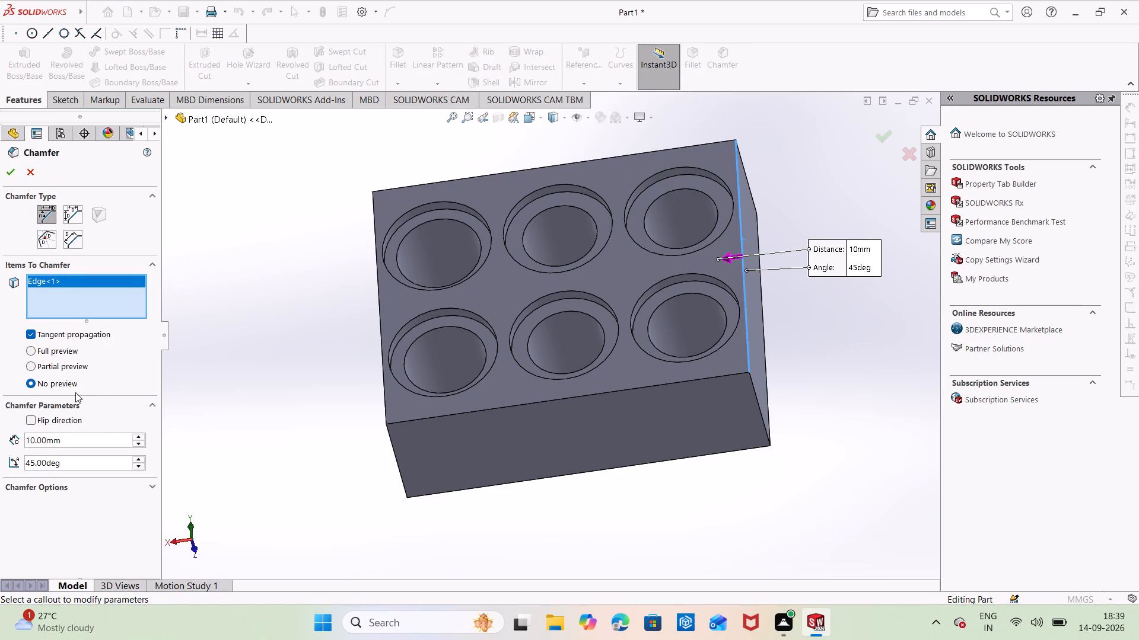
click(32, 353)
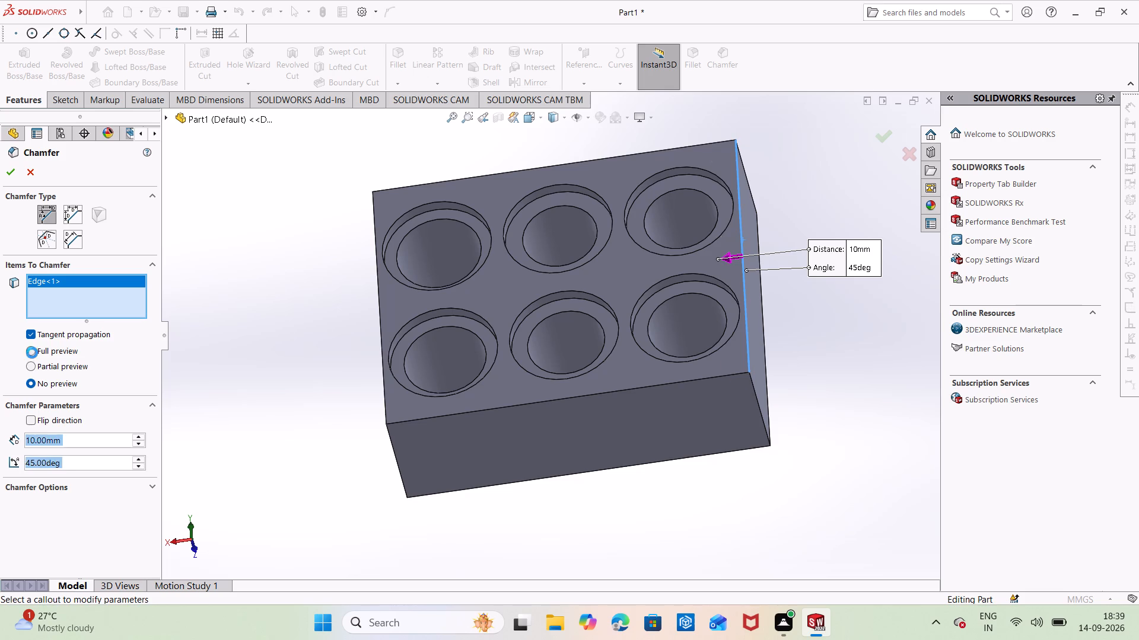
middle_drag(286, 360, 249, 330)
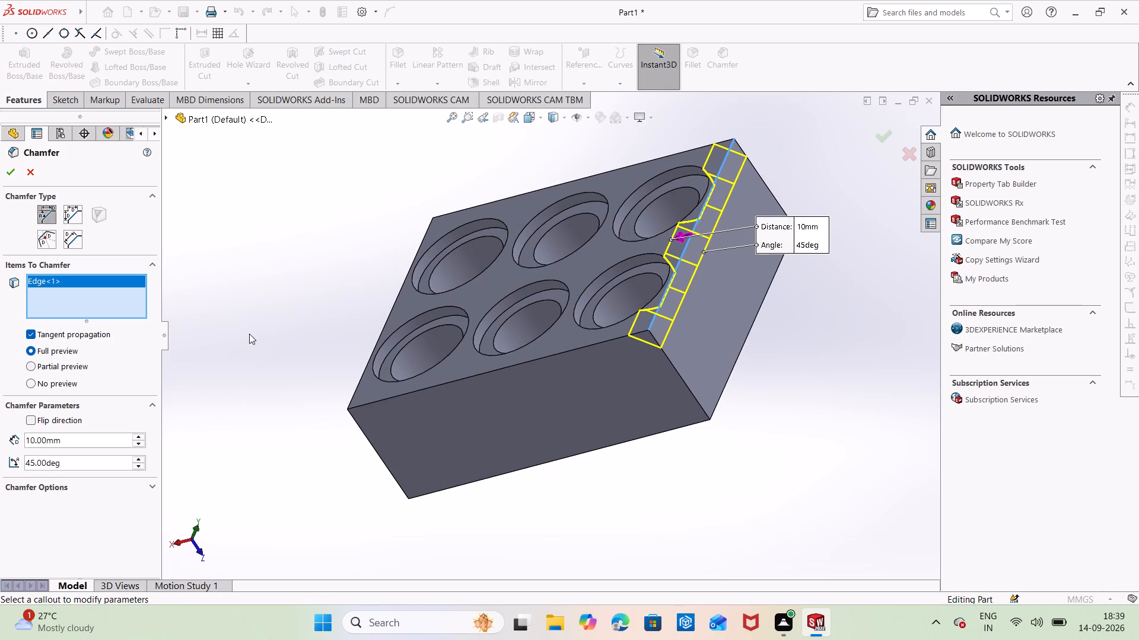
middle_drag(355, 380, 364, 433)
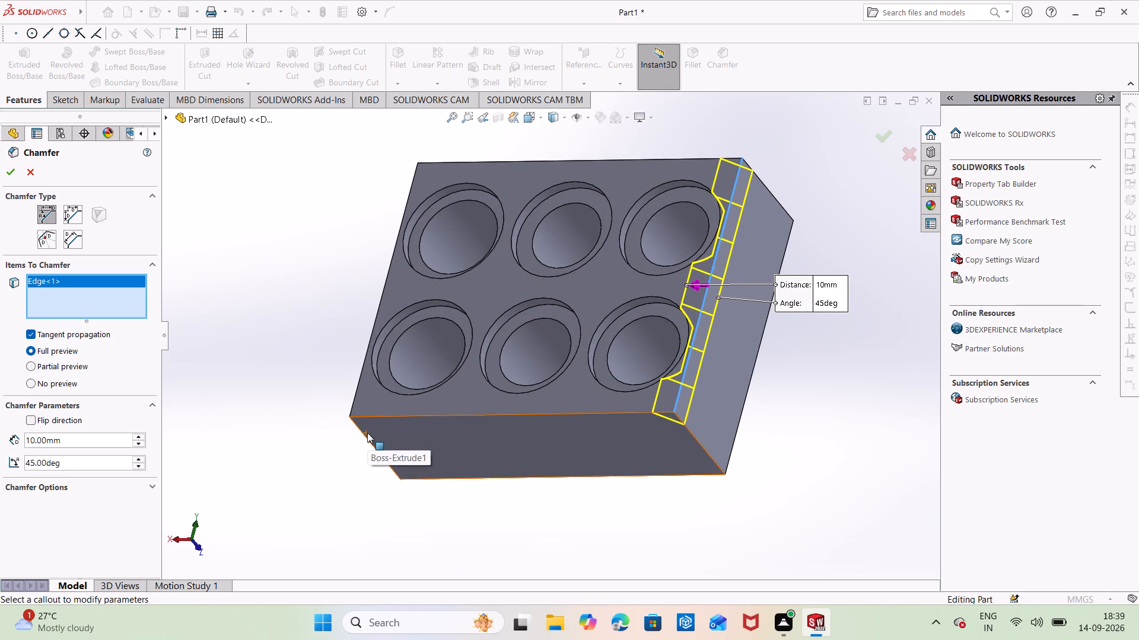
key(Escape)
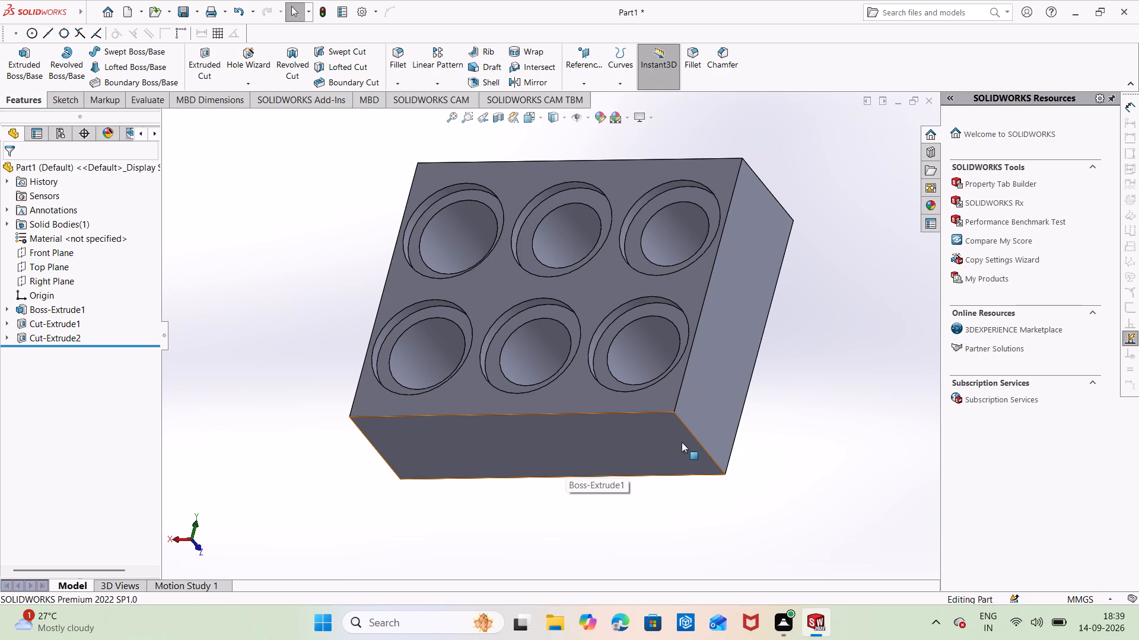
Chamfer the block's thickness-direction edge at the lower-right corner of the pocketed face with a 10 mm distance at 45 degrees.
click(725, 52)
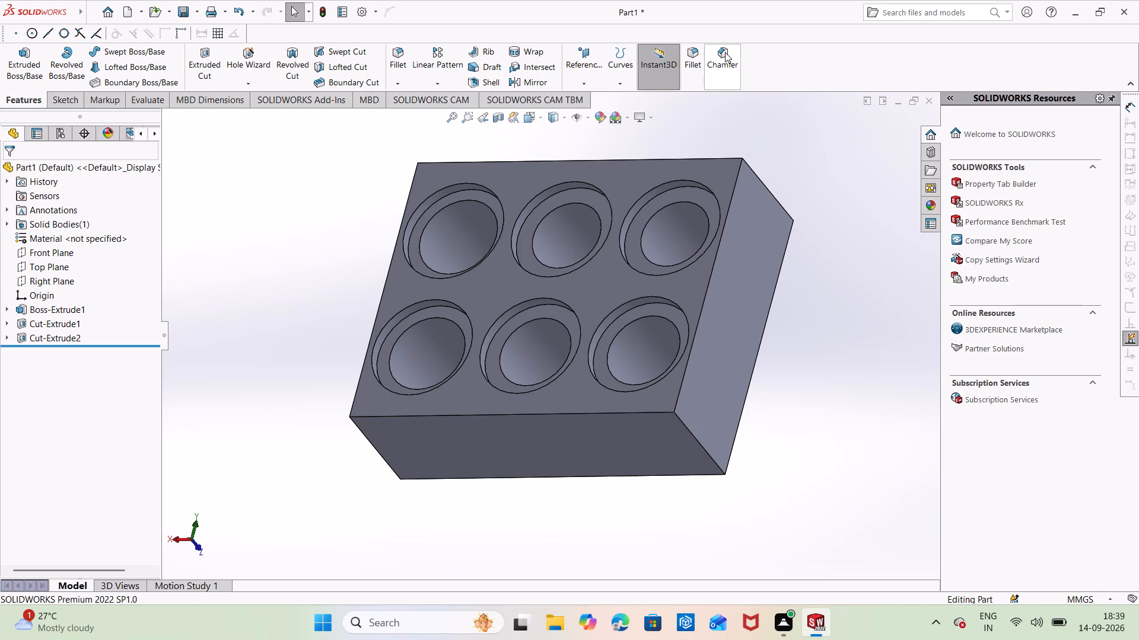
click(688, 427)
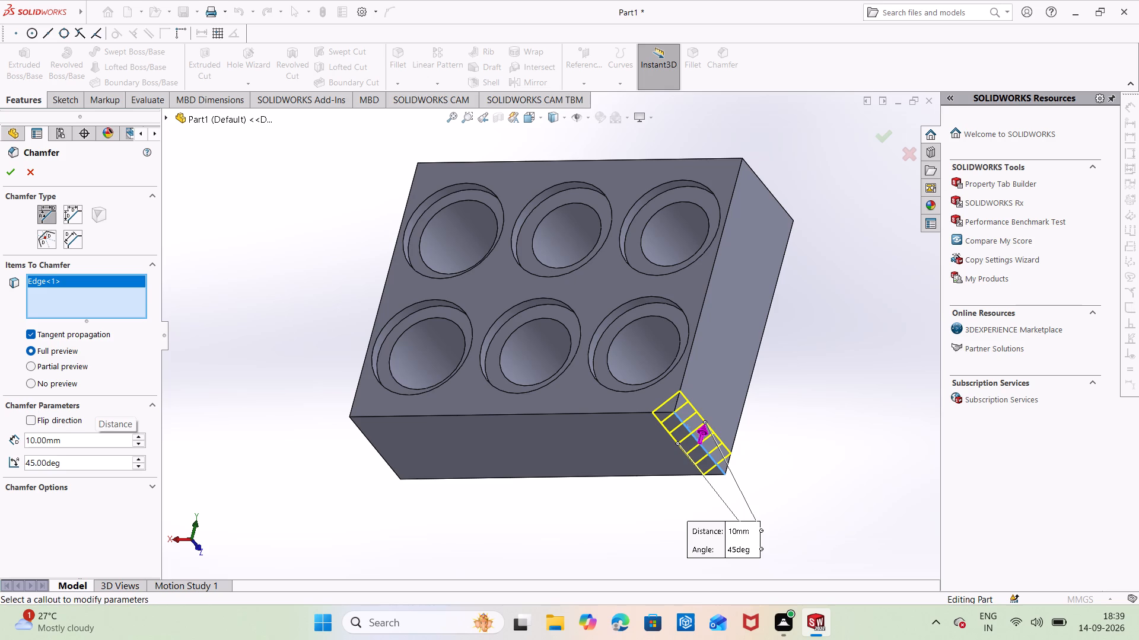
click(71, 444)
click(17, 170)
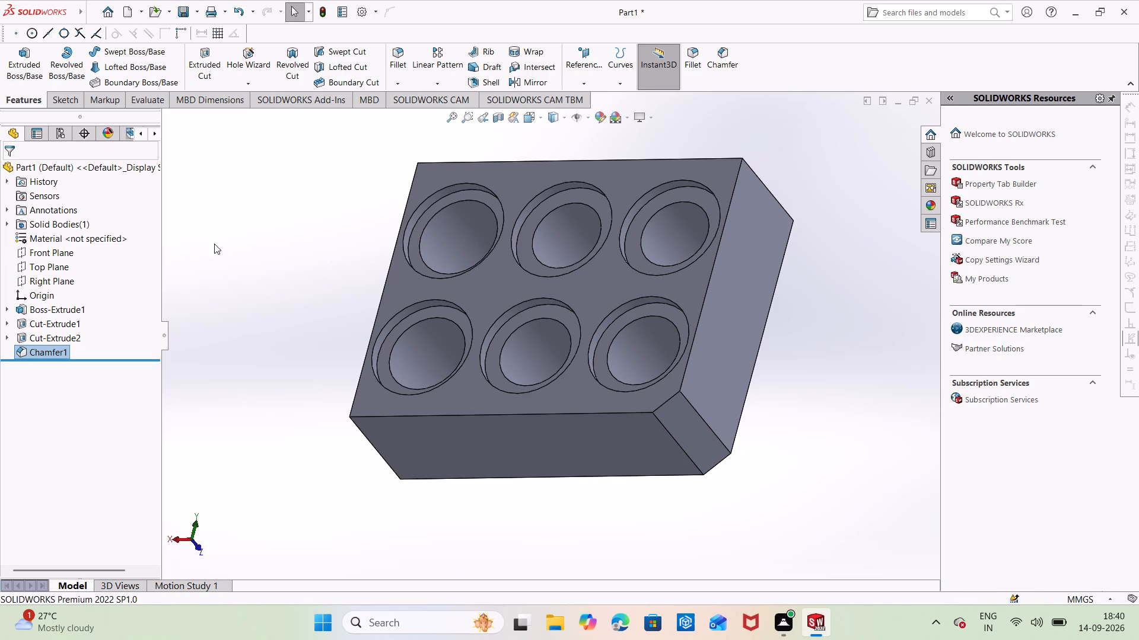
Chamfer the other three thickness-direction corner edges of the block together, with a 10 mm distance at 45 degrees.
middle_drag(216, 258, 318, 215)
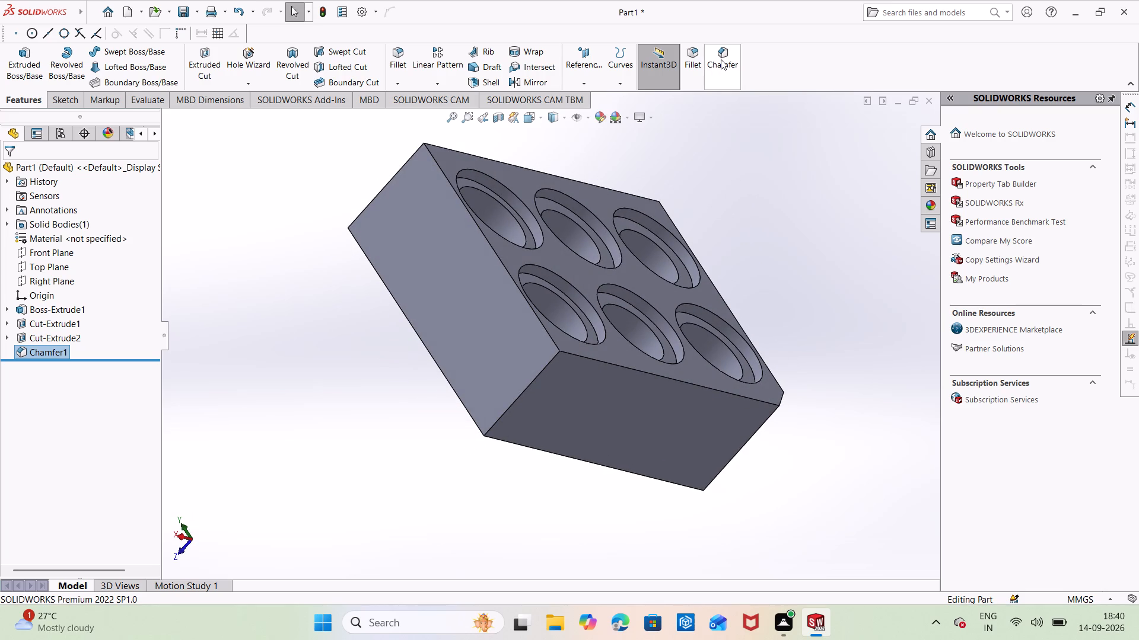
click(721, 59)
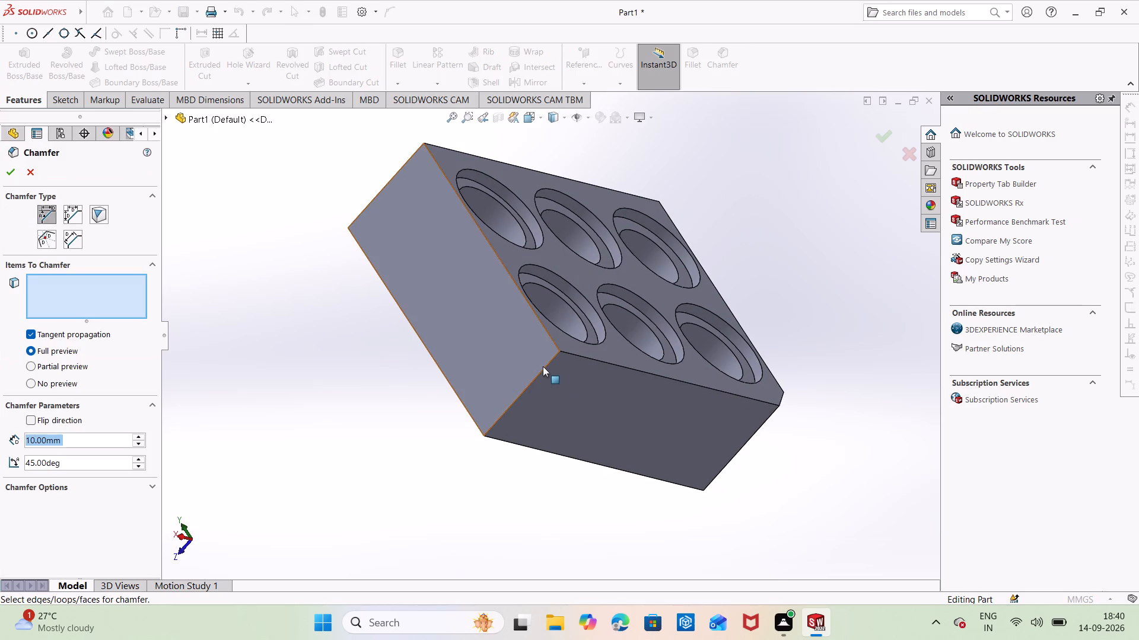
click(545, 368)
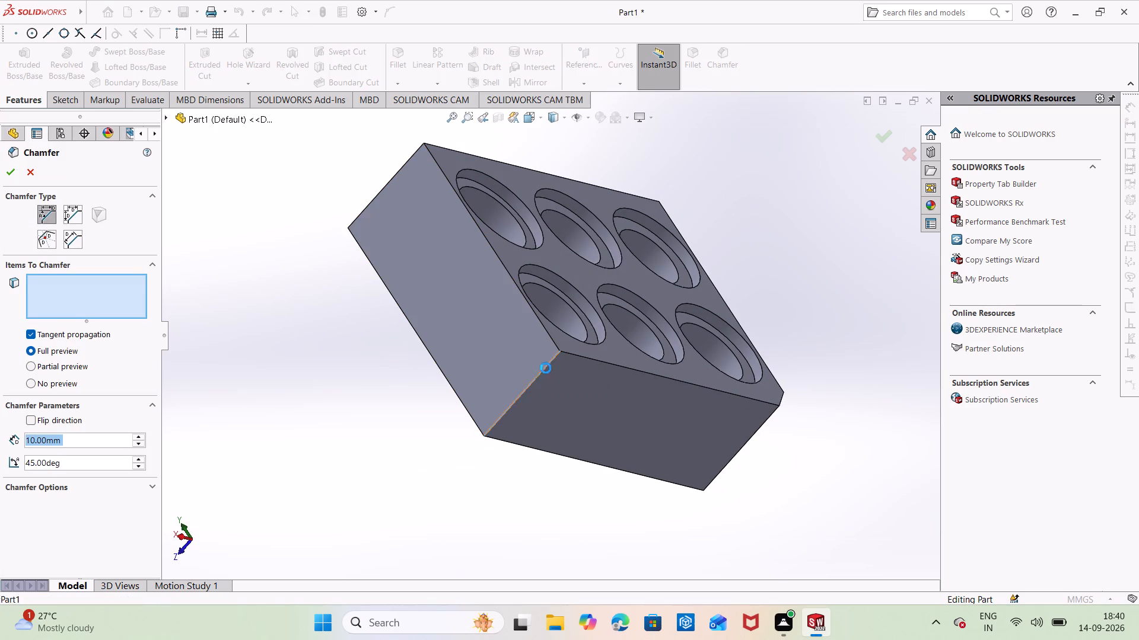
middle_drag(434, 290, 473, 386)
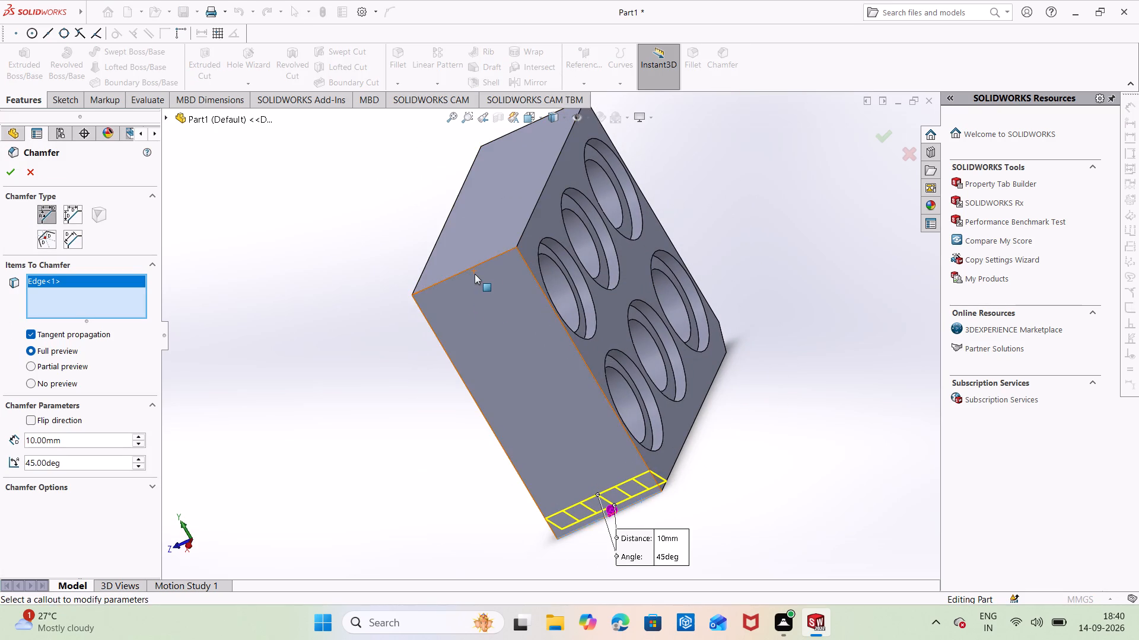
click(446, 280)
middle_drag(487, 225, 463, 436)
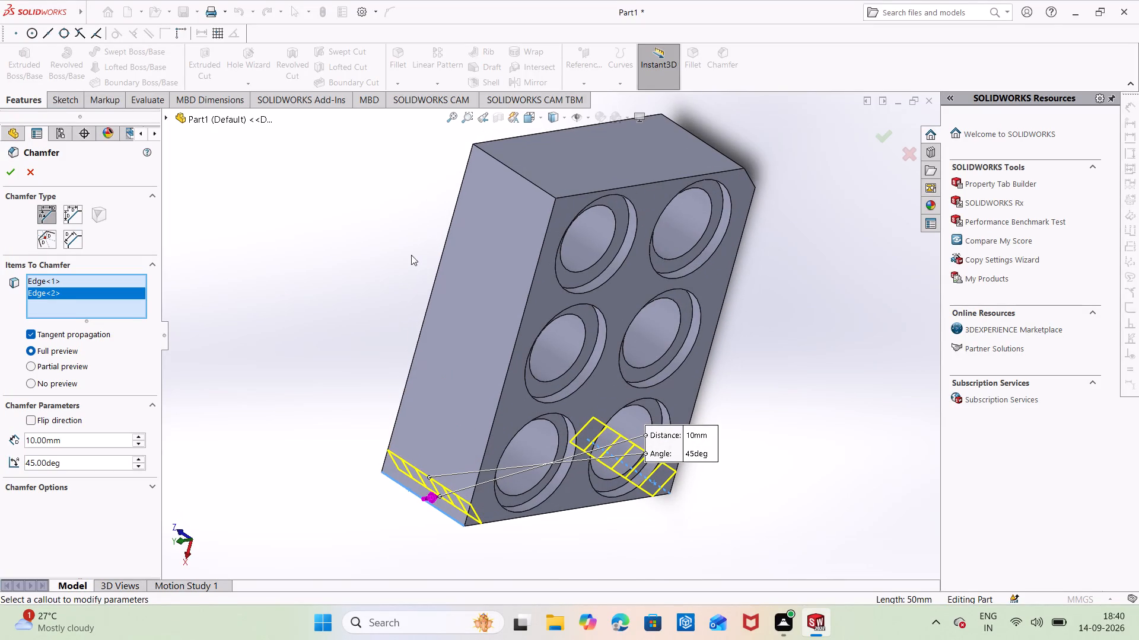
click(502, 164)
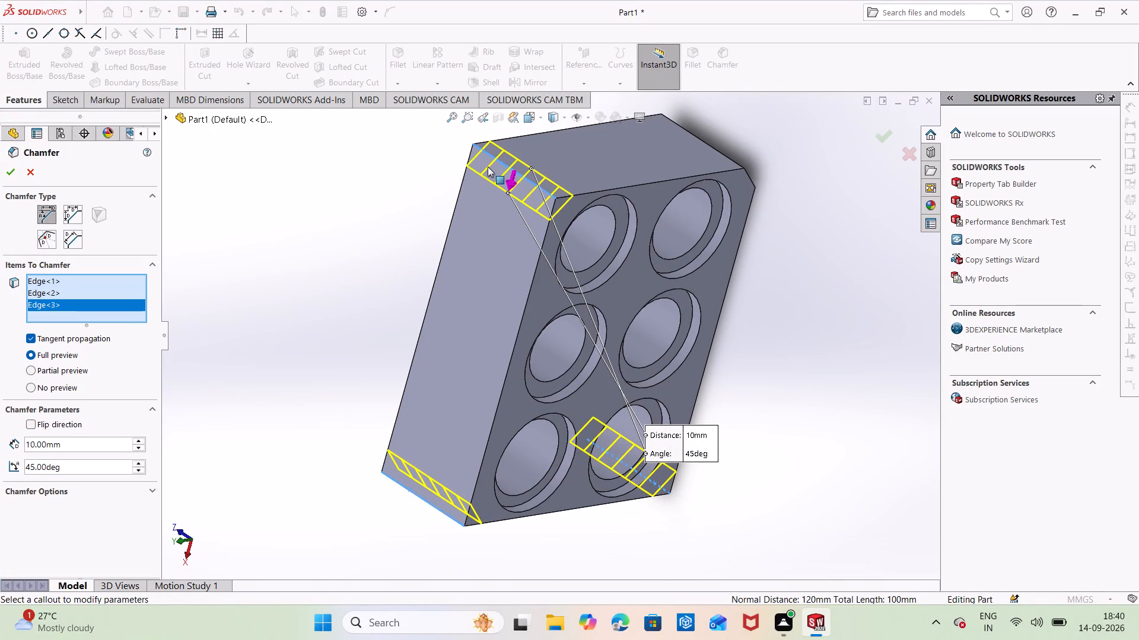
click(6, 172)
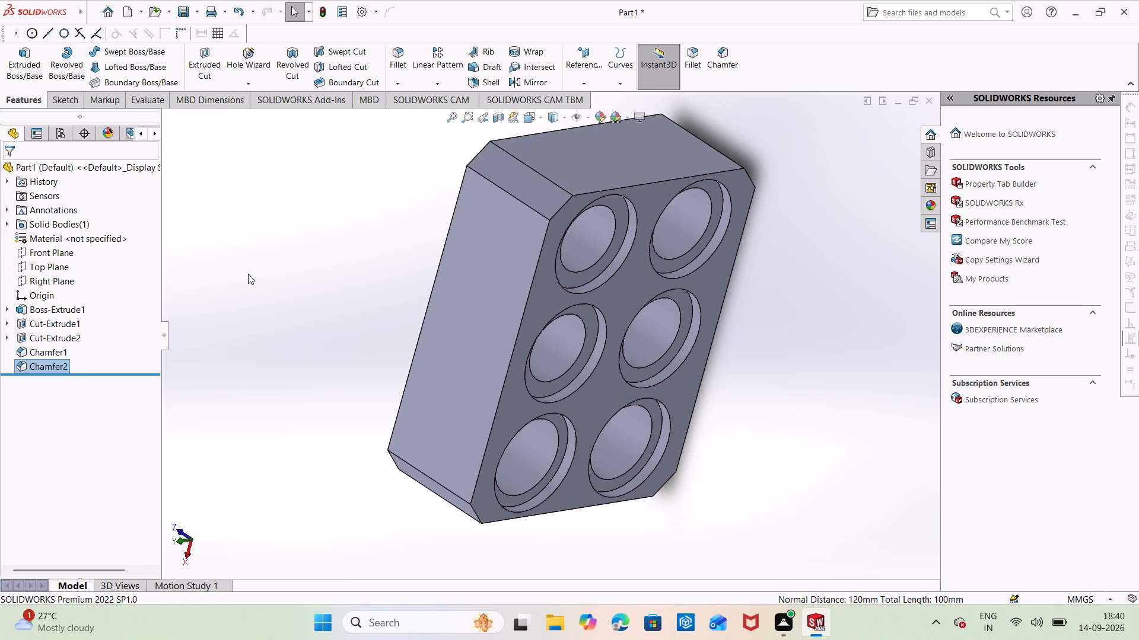
Examine the chamfered corners, the pockets and the through holes of the block from several angles.
scroll(292, 370, up, 1)
middle_drag(292, 370, 284, 234)
middle_drag(403, 440, 308, 321)
scroll(311, 324, up, 1)
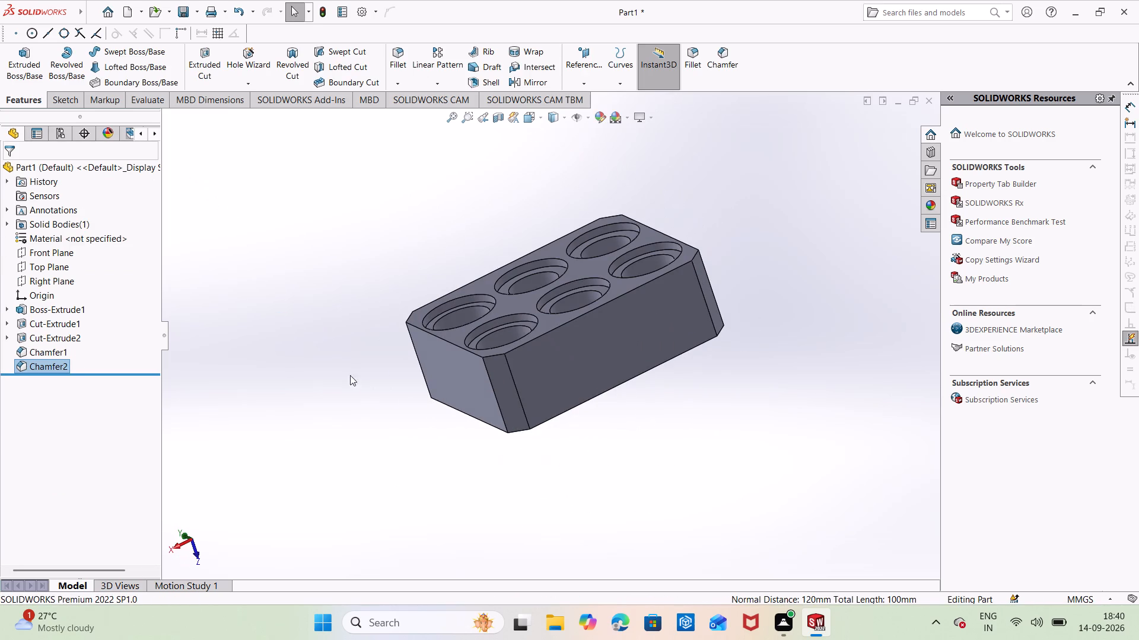
key(ctrl+8)
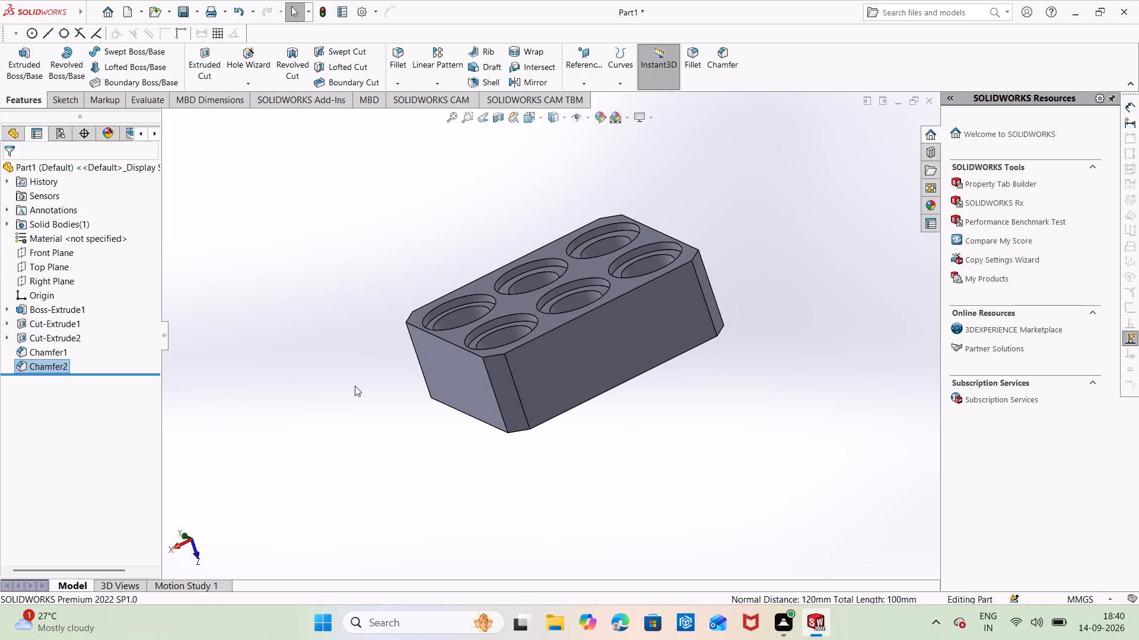
key(Escape)
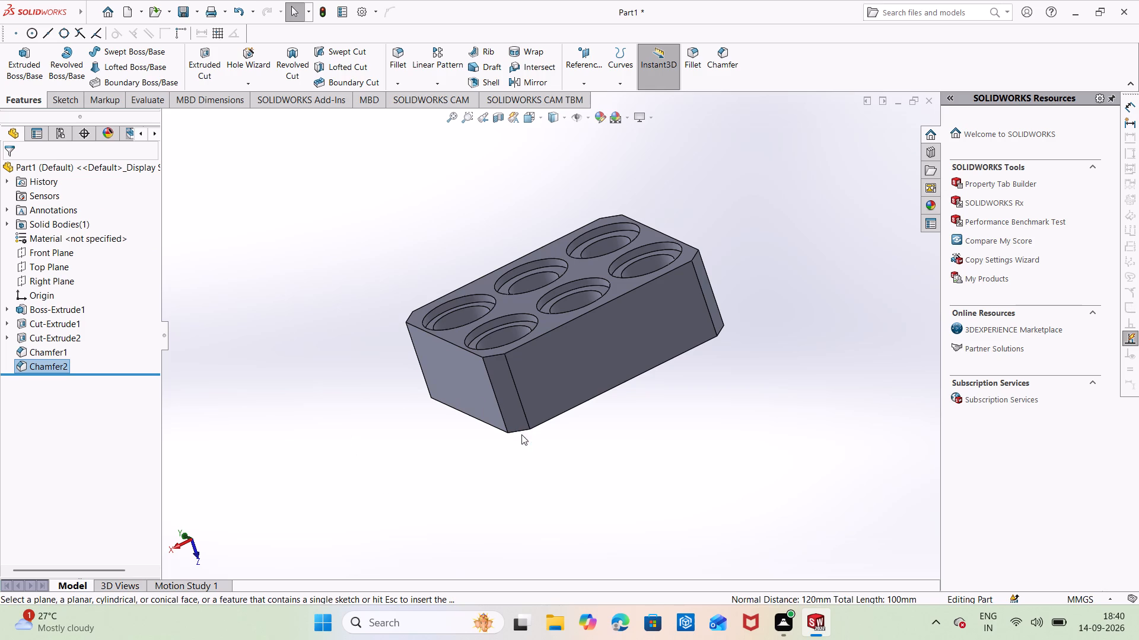
middle_drag(650, 331, 615, 434)
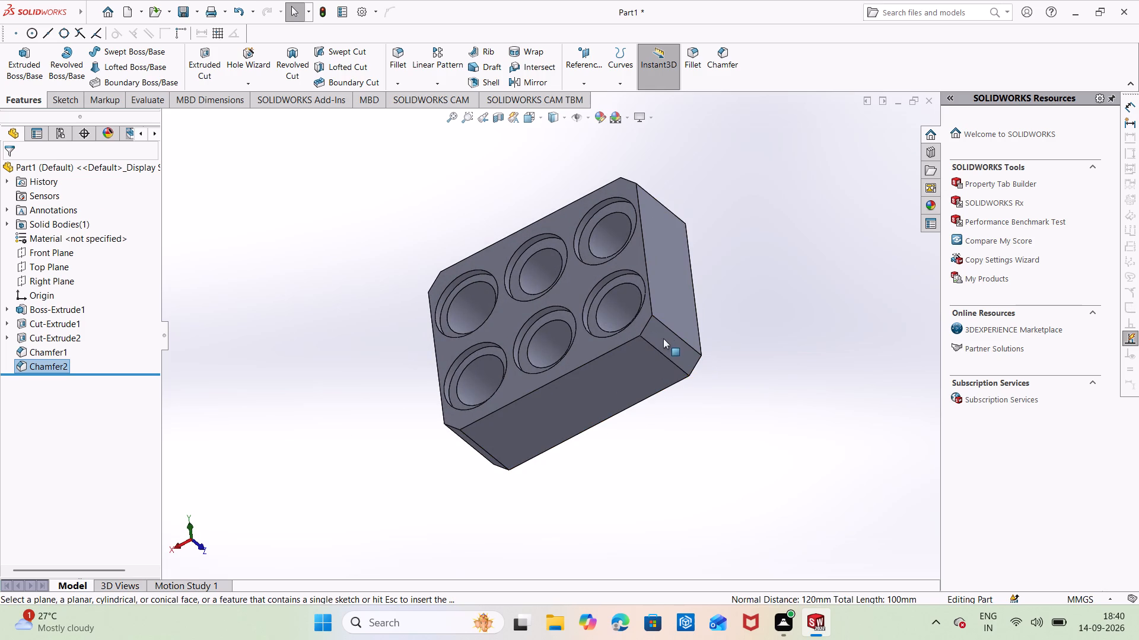
scroll(662, 340, down, 2)
middle_drag(547, 244, 562, 264)
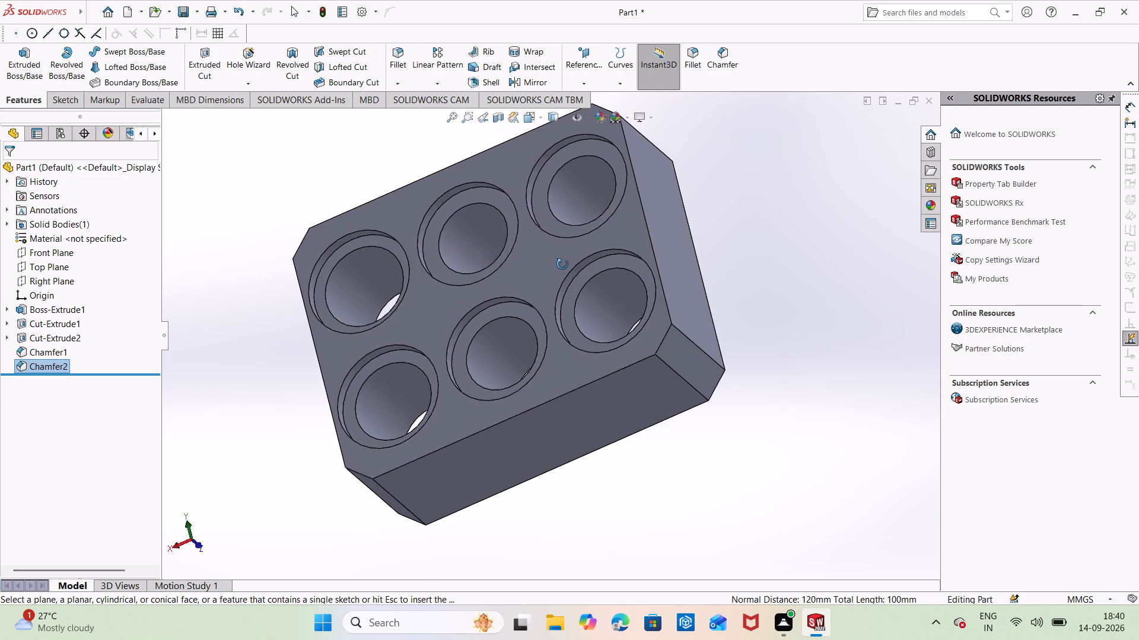
Examine the pocketed face, the through holes, the side faces and the chamfered corners of the block from several angles.
middle_drag(562, 264, 509, 388)
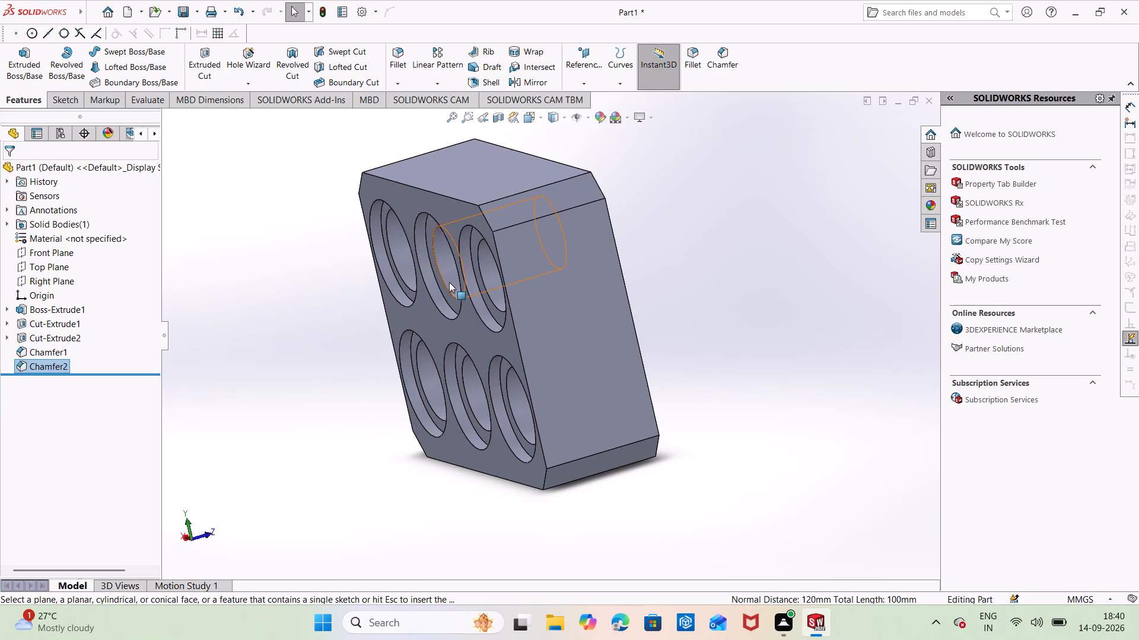
scroll(467, 215, down, 1)
middle_drag(467, 213, 517, 192)
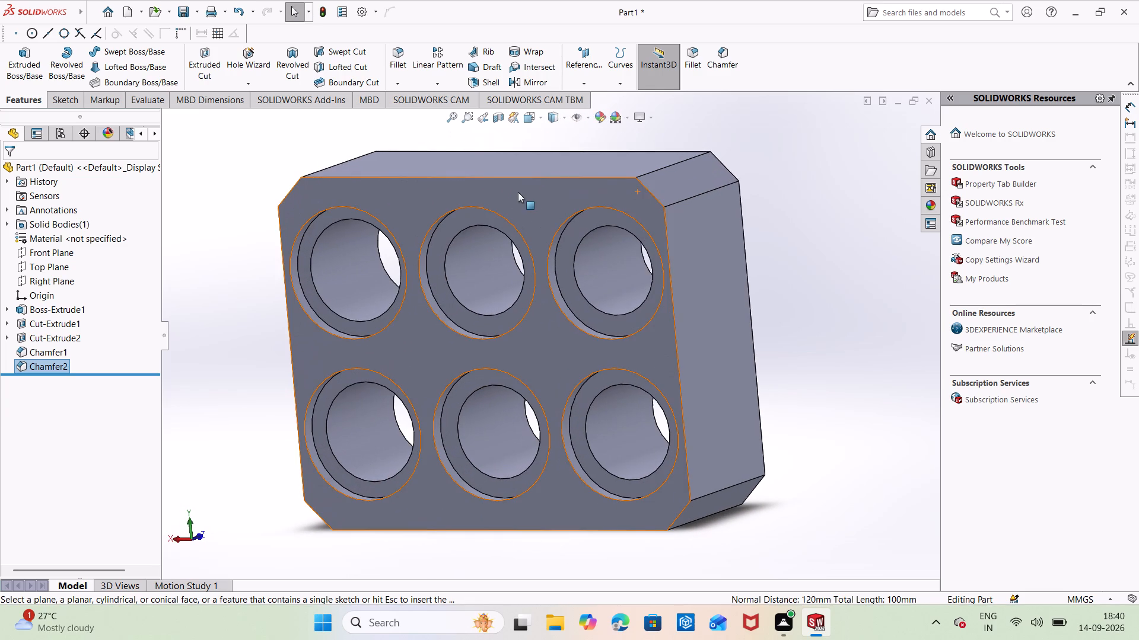
middle_drag(519, 197, 572, 169)
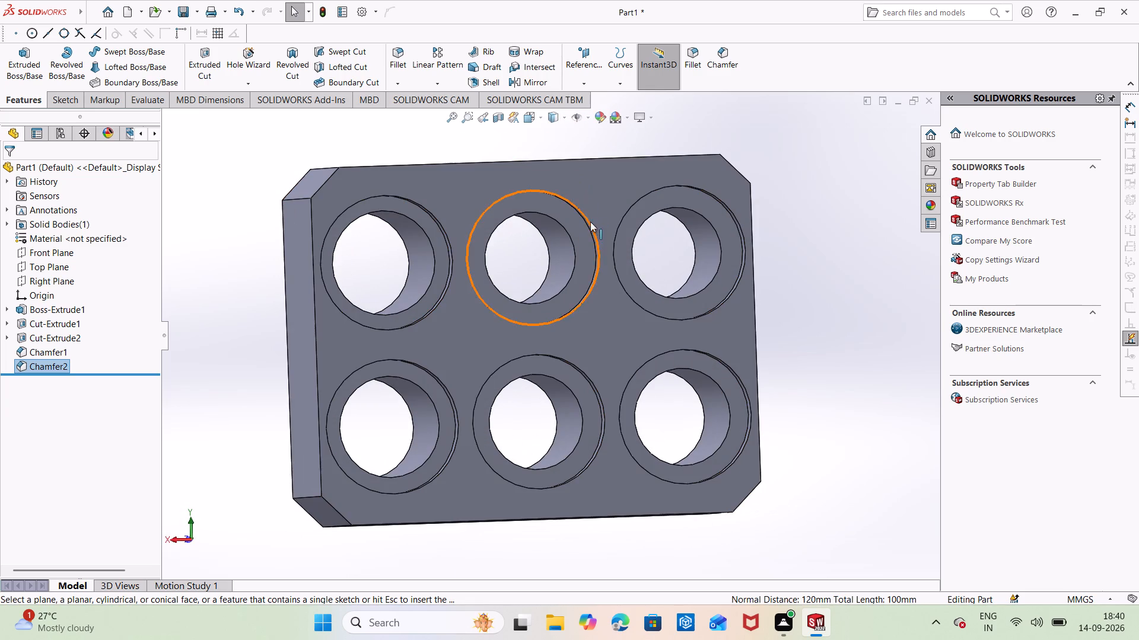
scroll(595, 346, up, 1)
middle_drag(596, 346, 574, 296)
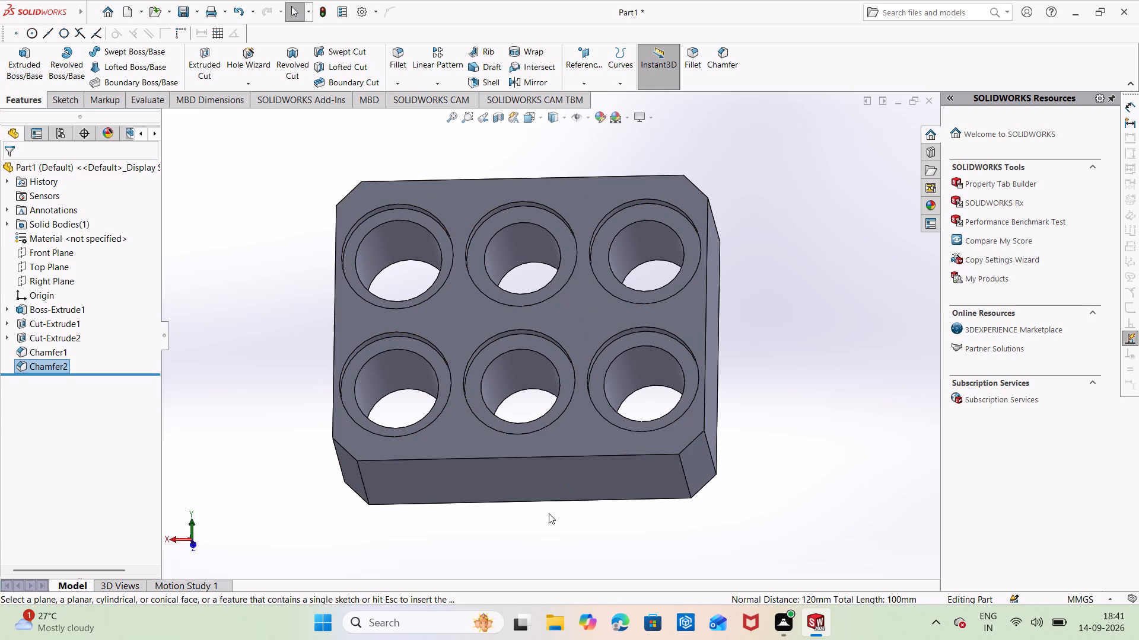
middle_drag(765, 500, 726, 451)
middle_drag(645, 520, 698, 458)
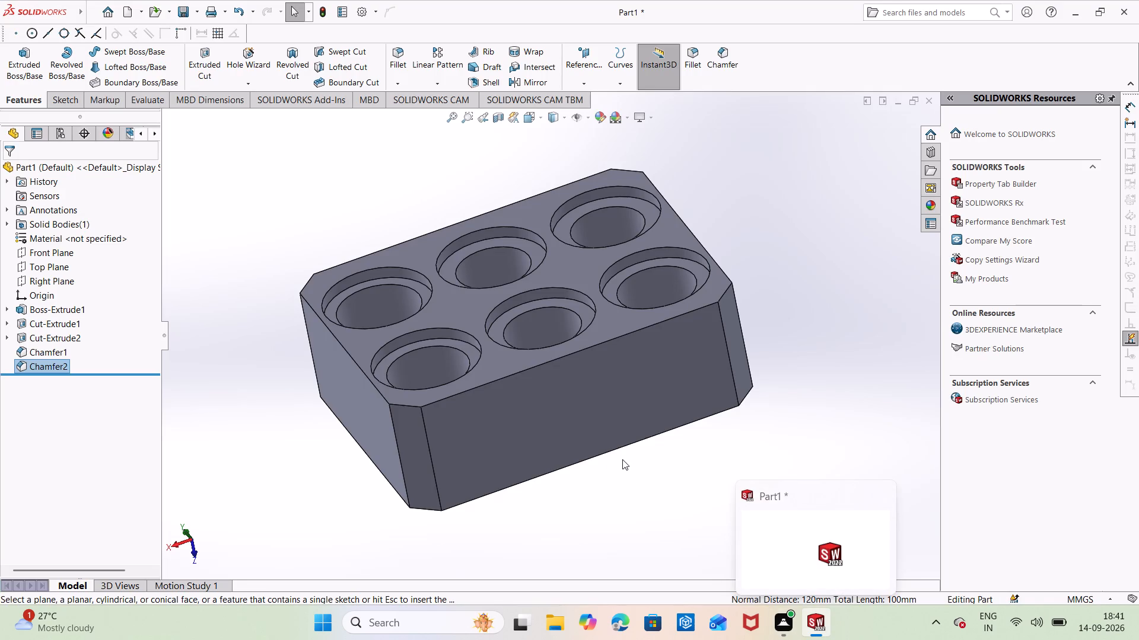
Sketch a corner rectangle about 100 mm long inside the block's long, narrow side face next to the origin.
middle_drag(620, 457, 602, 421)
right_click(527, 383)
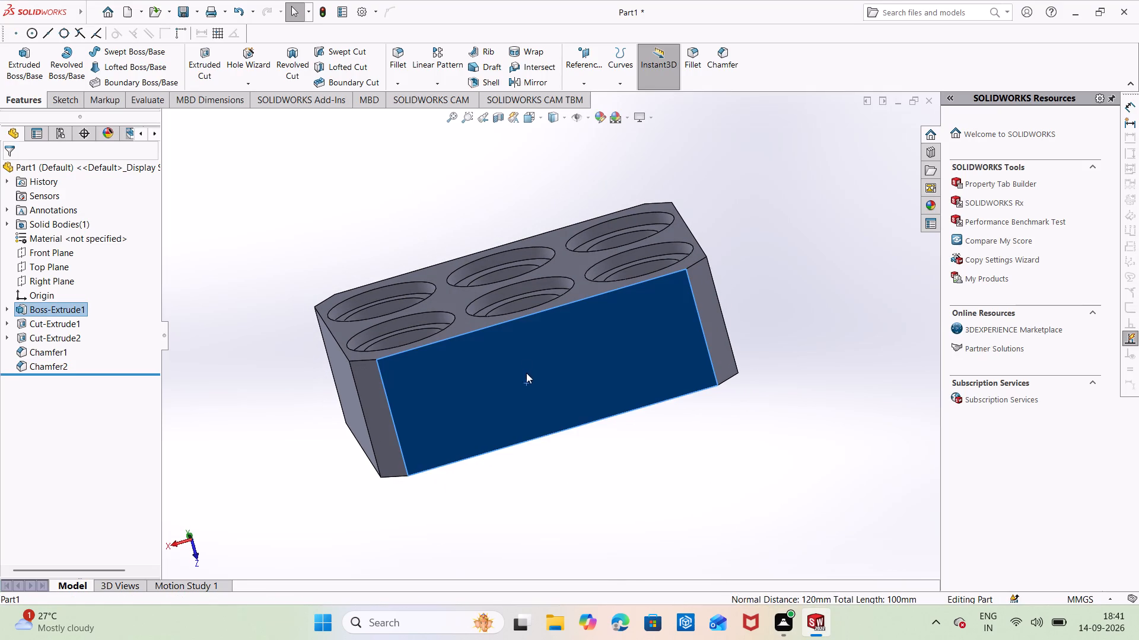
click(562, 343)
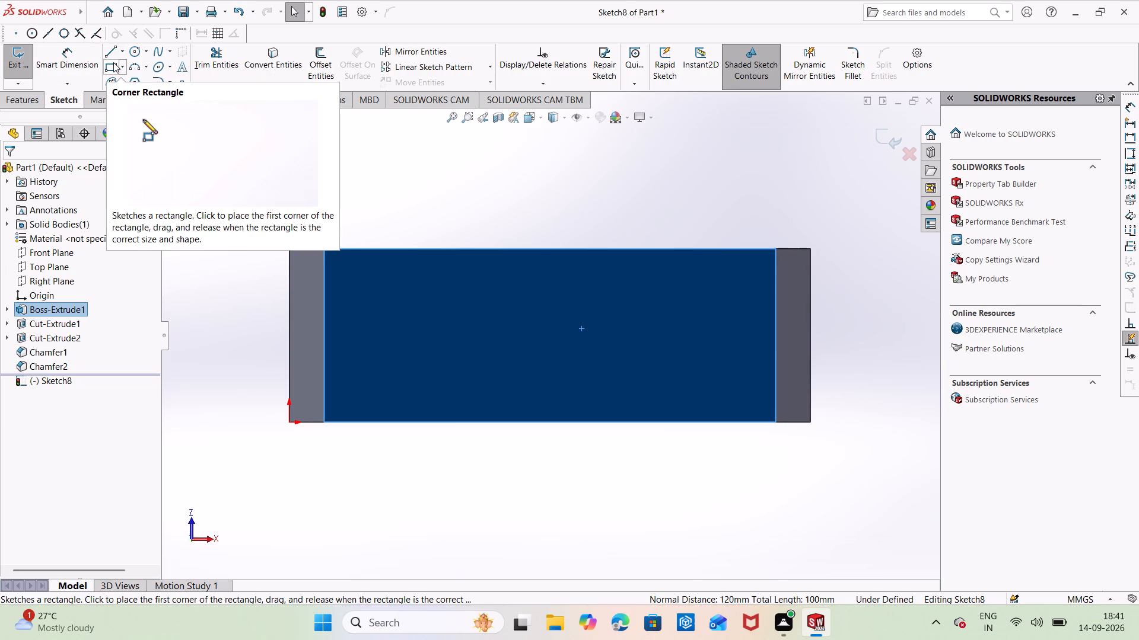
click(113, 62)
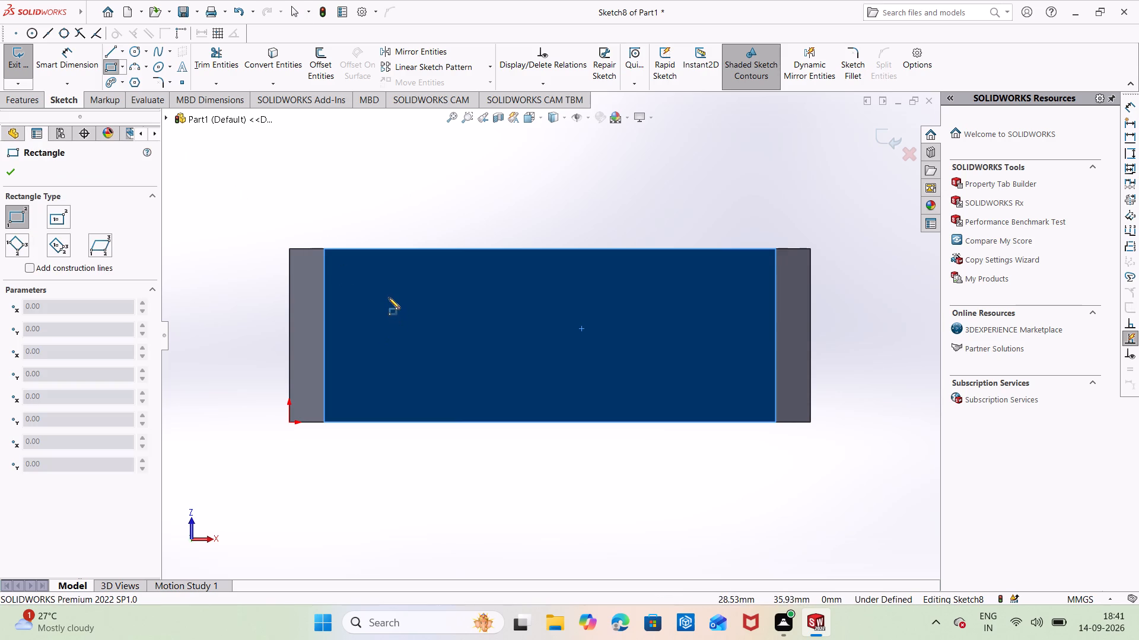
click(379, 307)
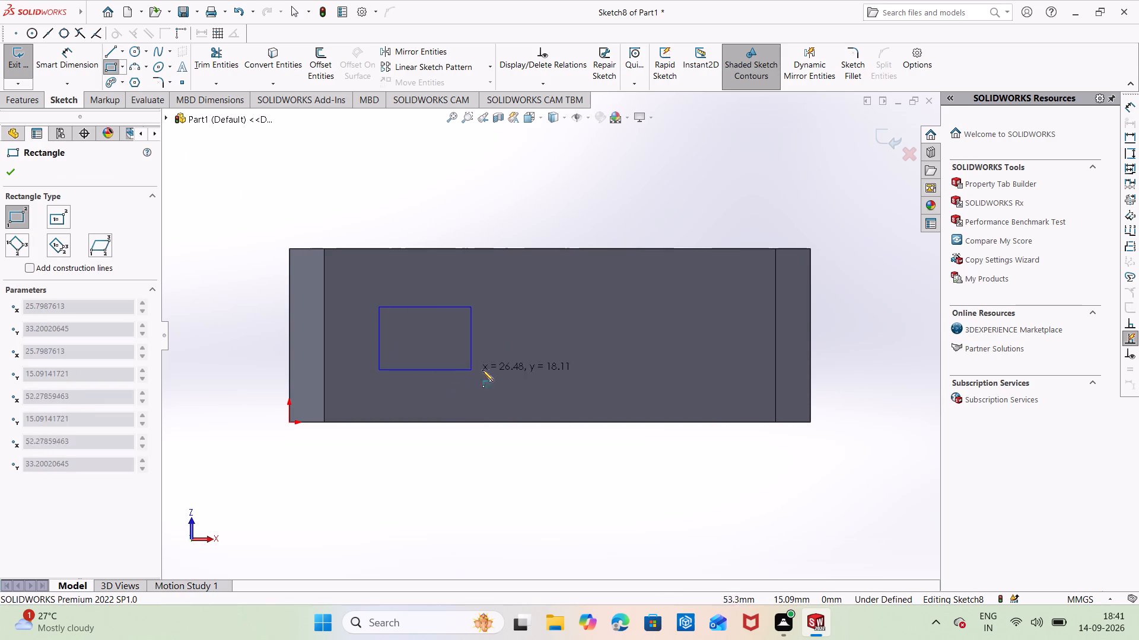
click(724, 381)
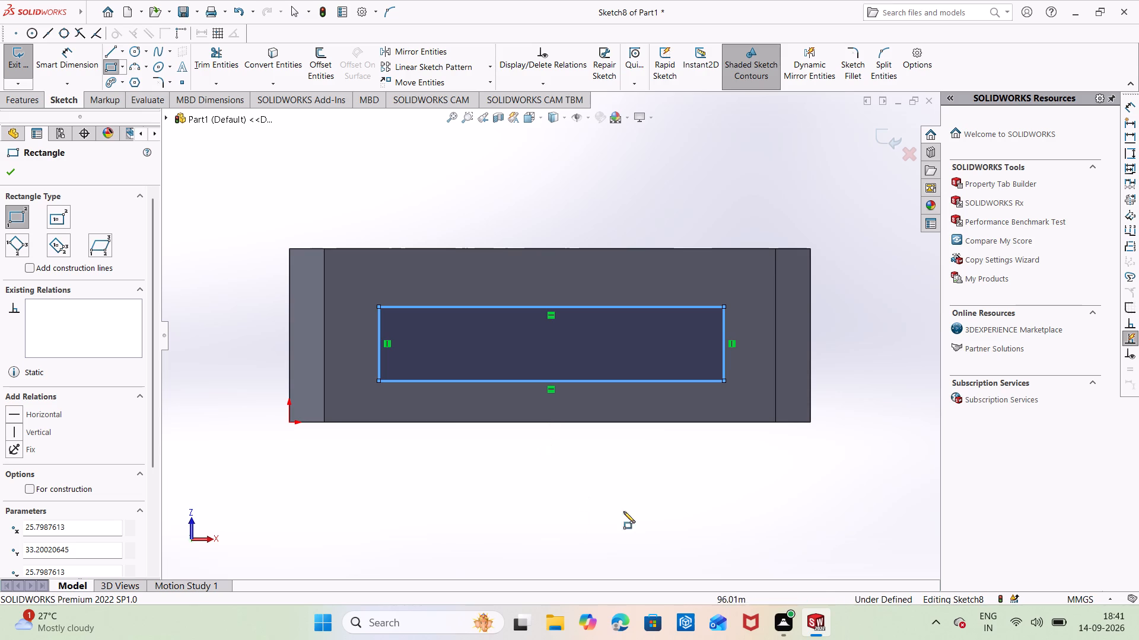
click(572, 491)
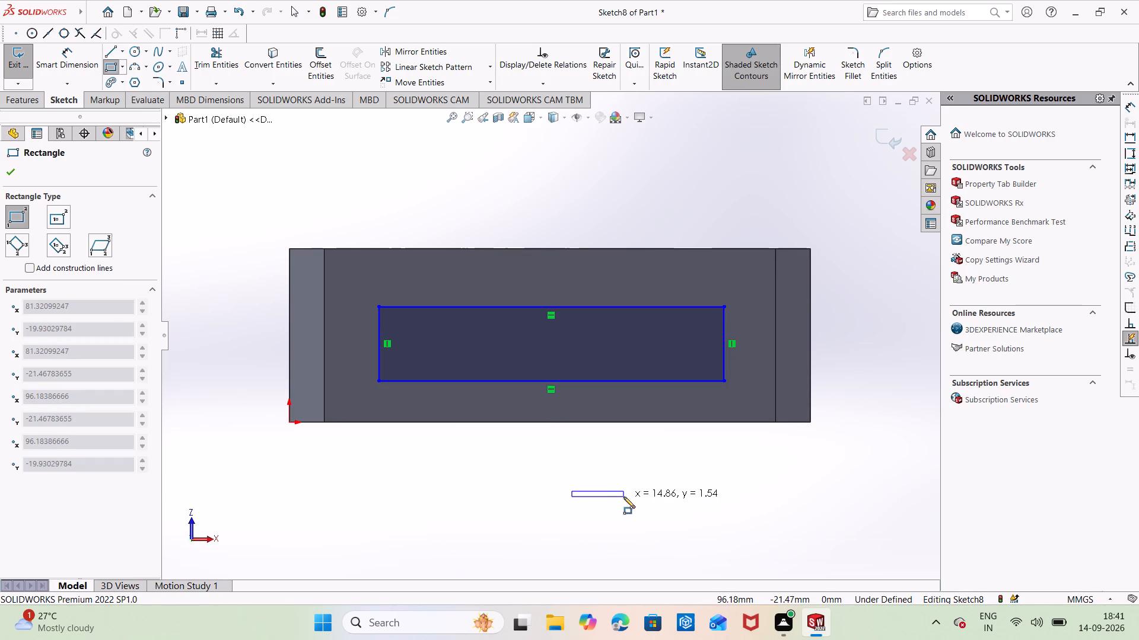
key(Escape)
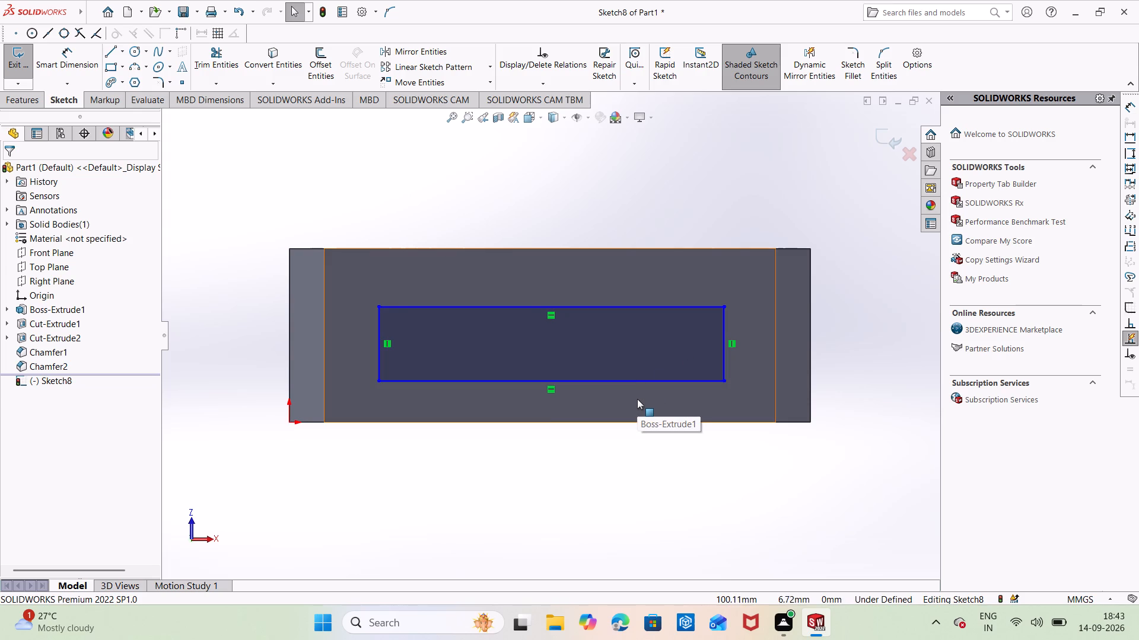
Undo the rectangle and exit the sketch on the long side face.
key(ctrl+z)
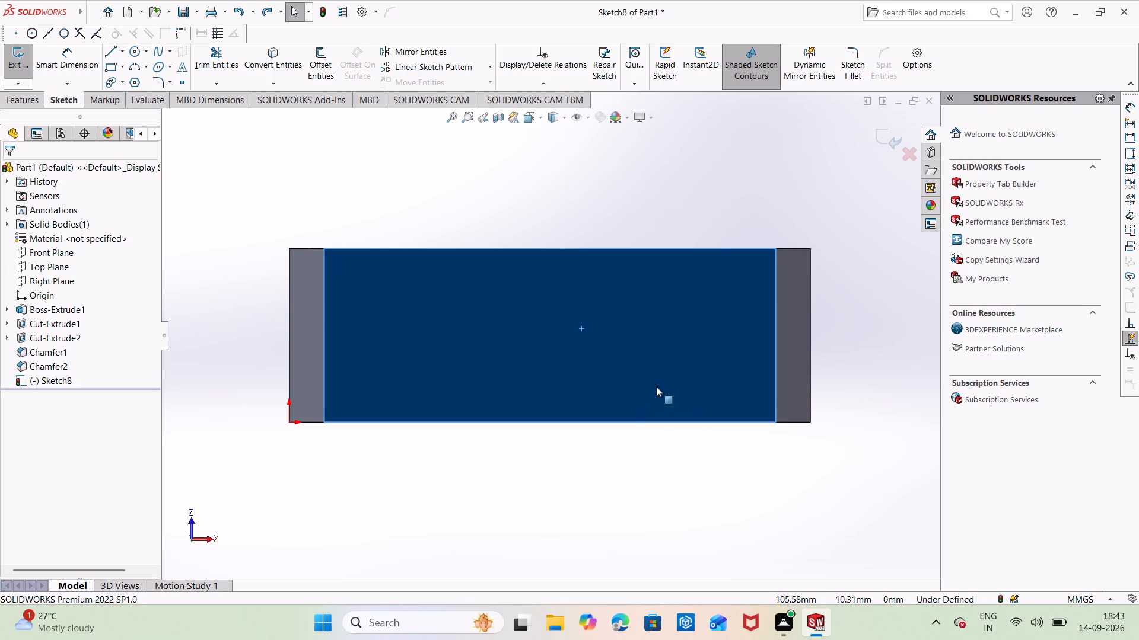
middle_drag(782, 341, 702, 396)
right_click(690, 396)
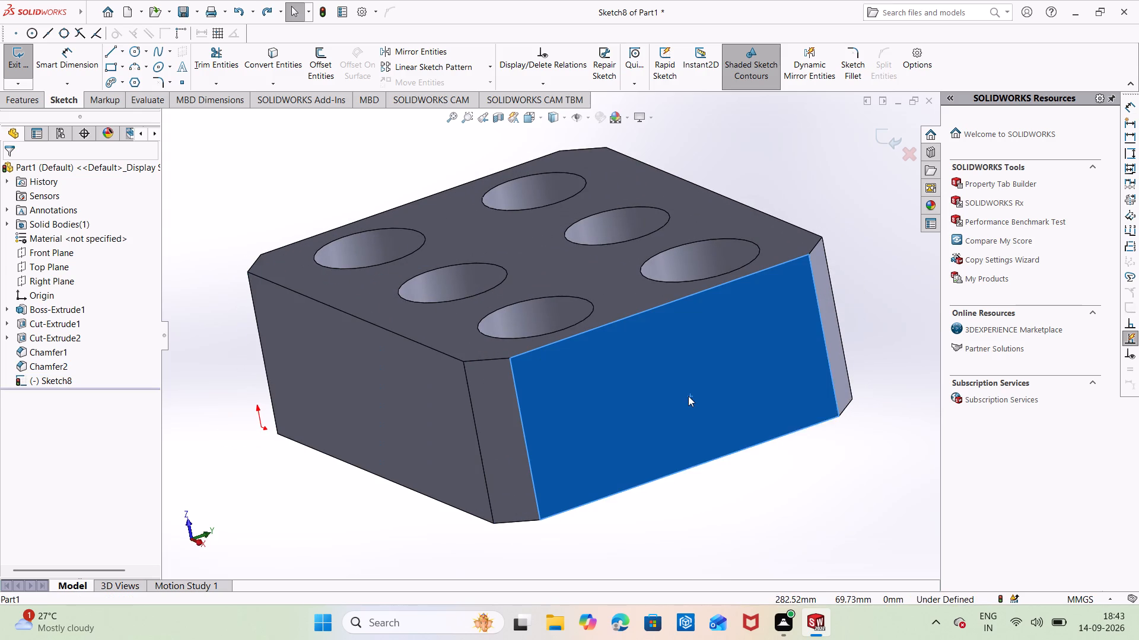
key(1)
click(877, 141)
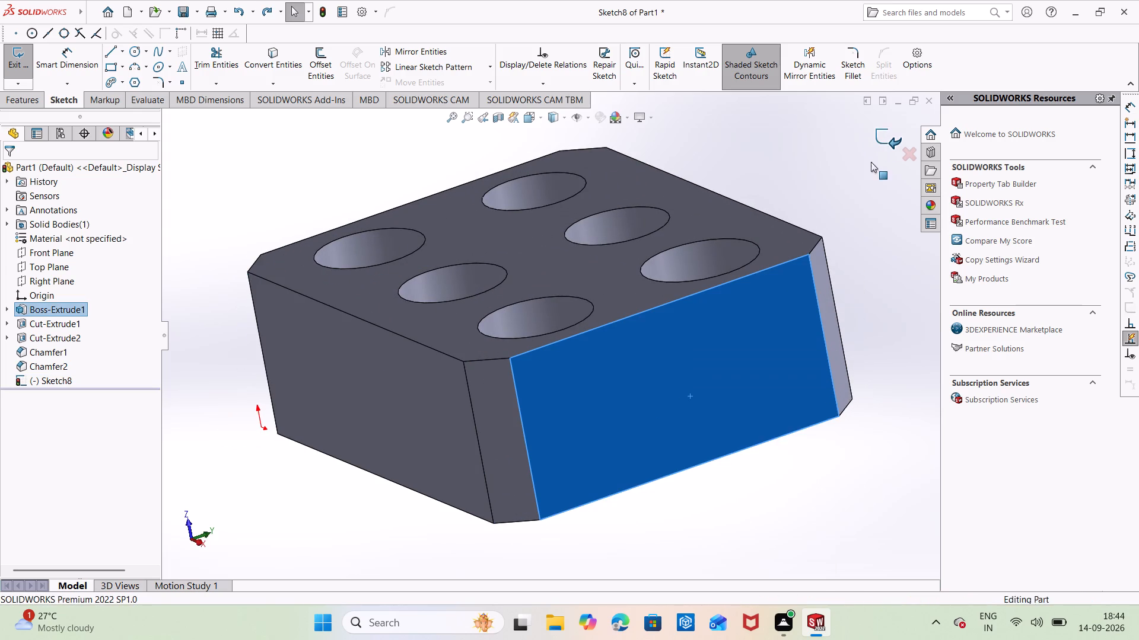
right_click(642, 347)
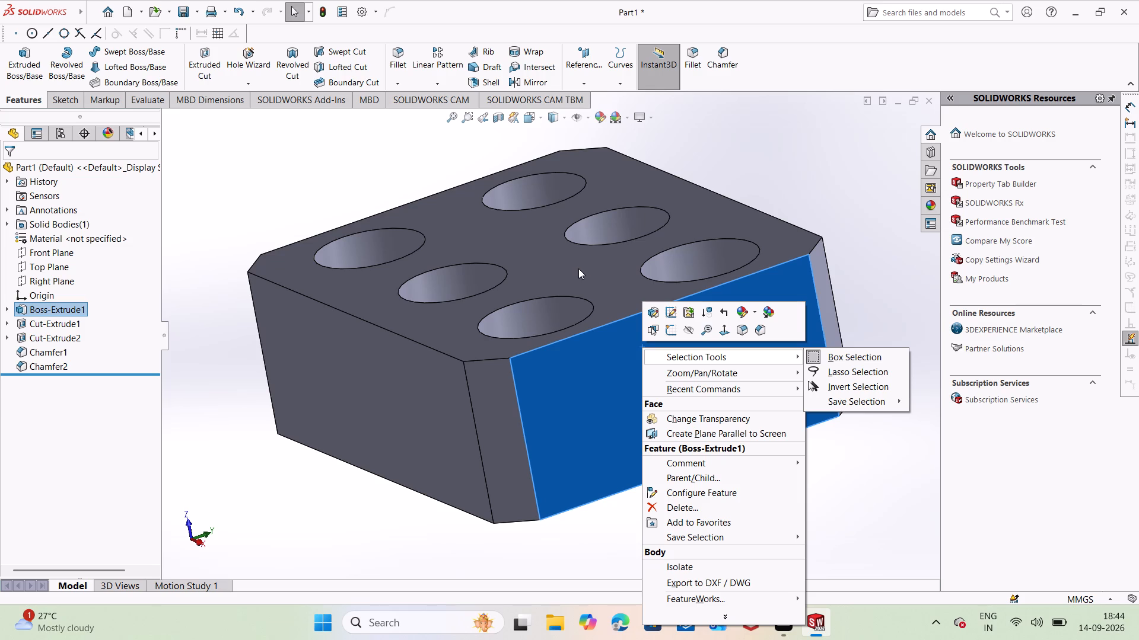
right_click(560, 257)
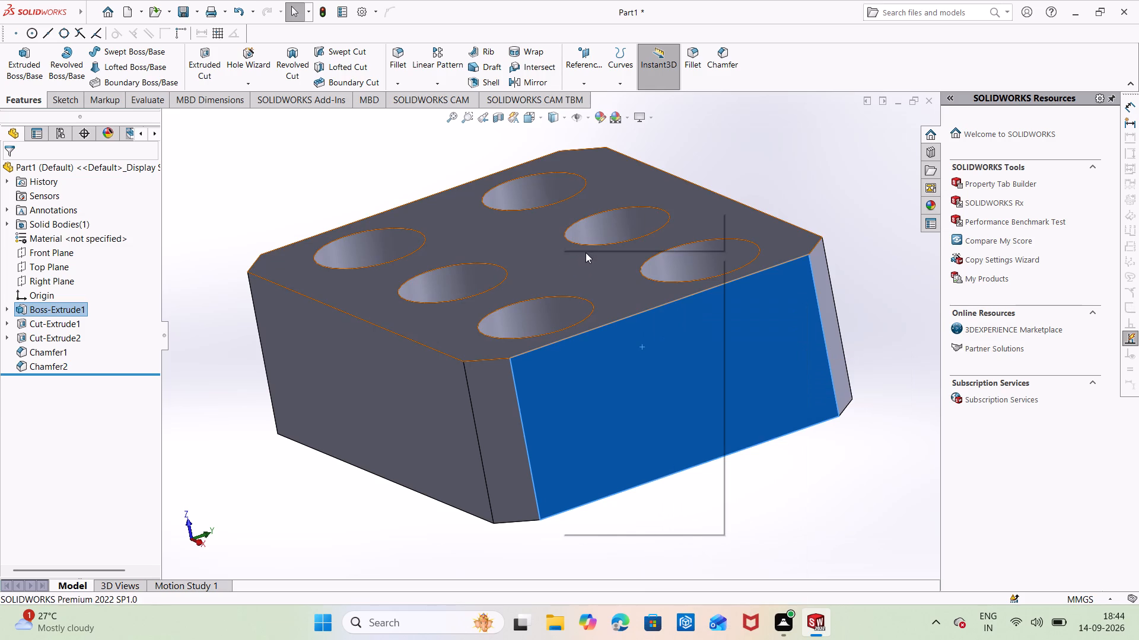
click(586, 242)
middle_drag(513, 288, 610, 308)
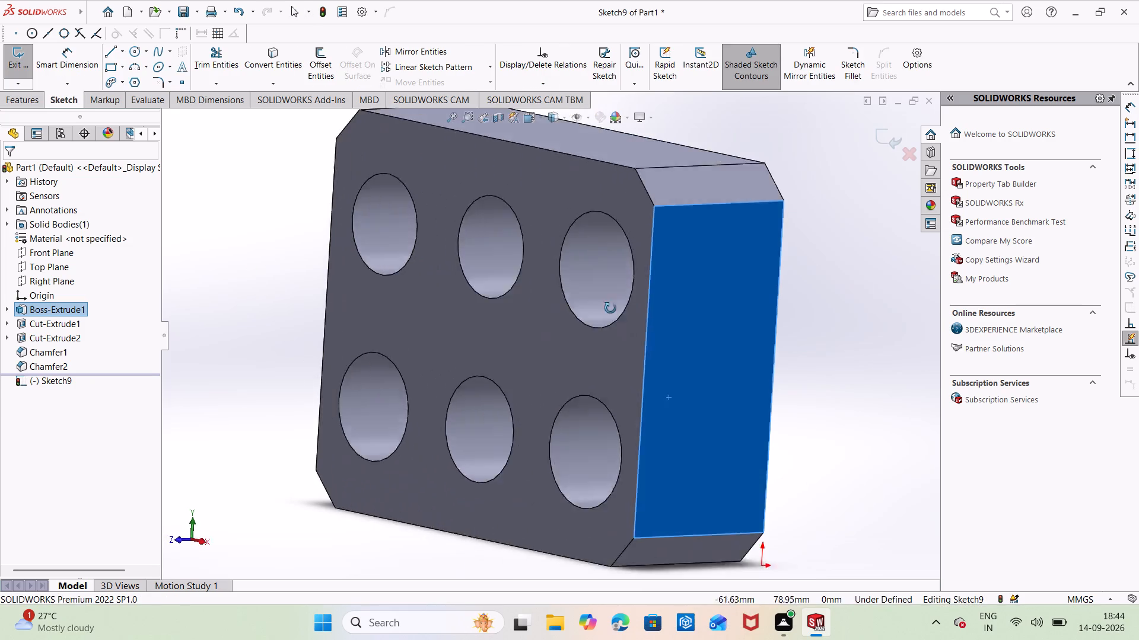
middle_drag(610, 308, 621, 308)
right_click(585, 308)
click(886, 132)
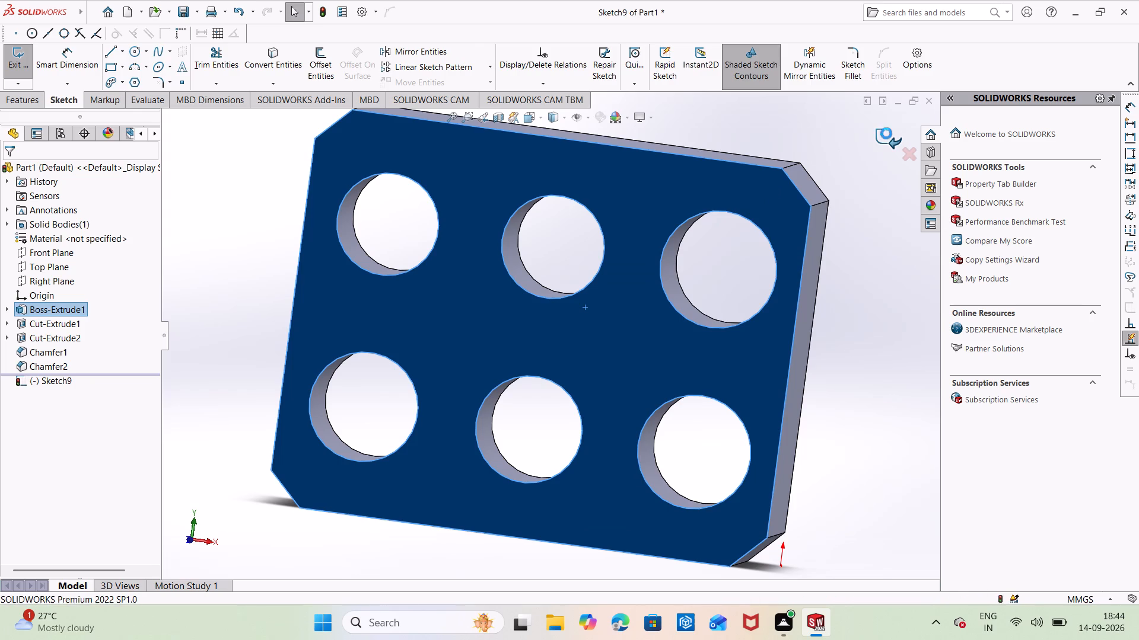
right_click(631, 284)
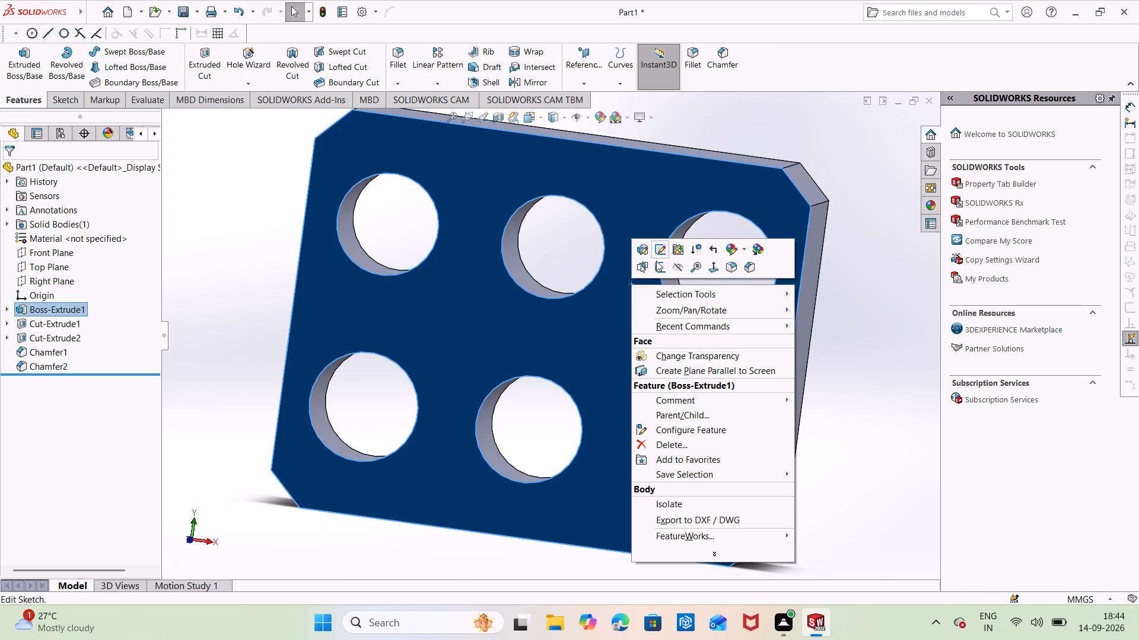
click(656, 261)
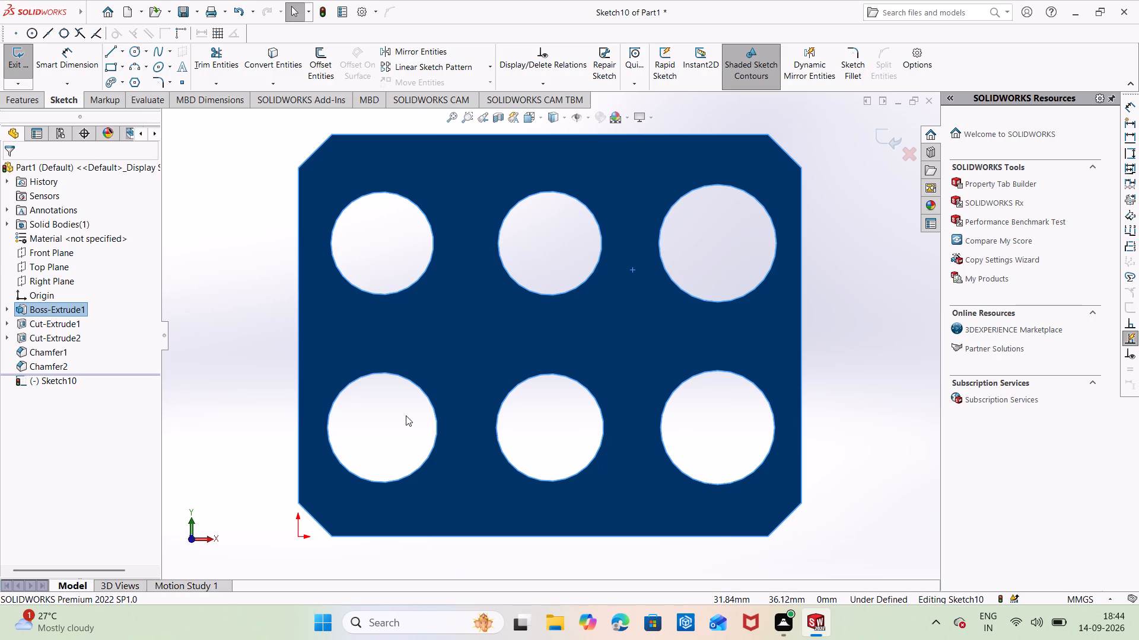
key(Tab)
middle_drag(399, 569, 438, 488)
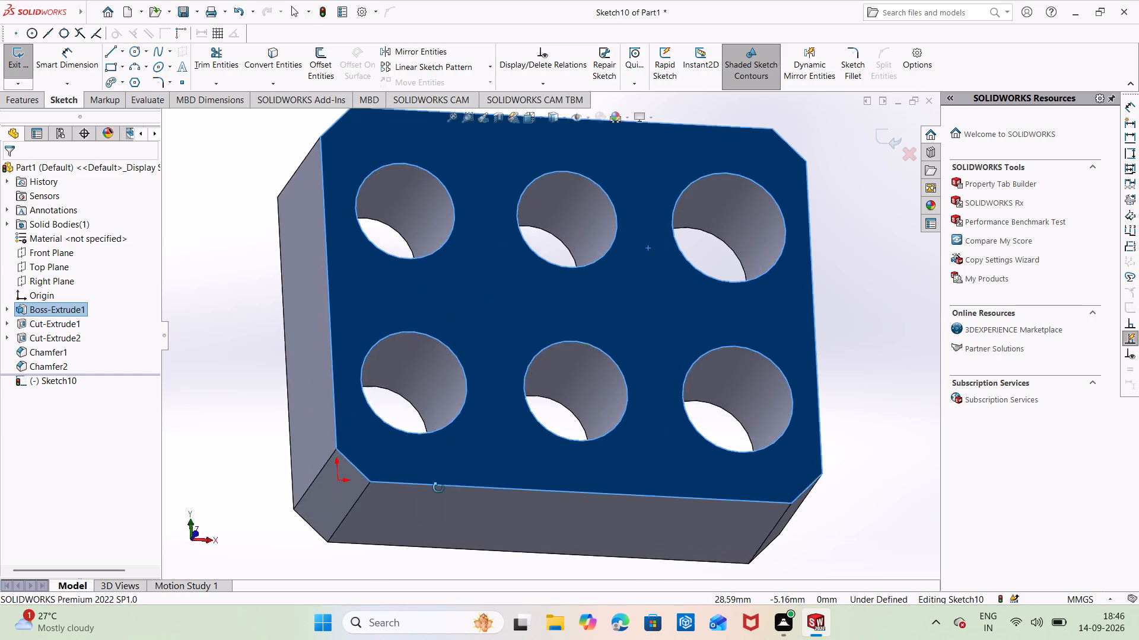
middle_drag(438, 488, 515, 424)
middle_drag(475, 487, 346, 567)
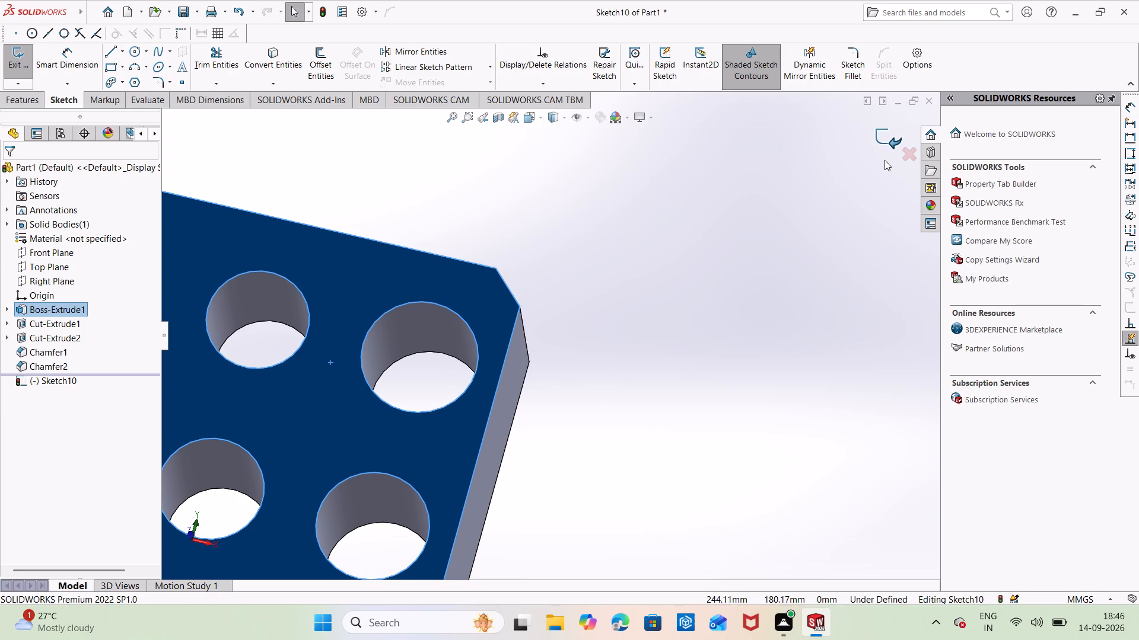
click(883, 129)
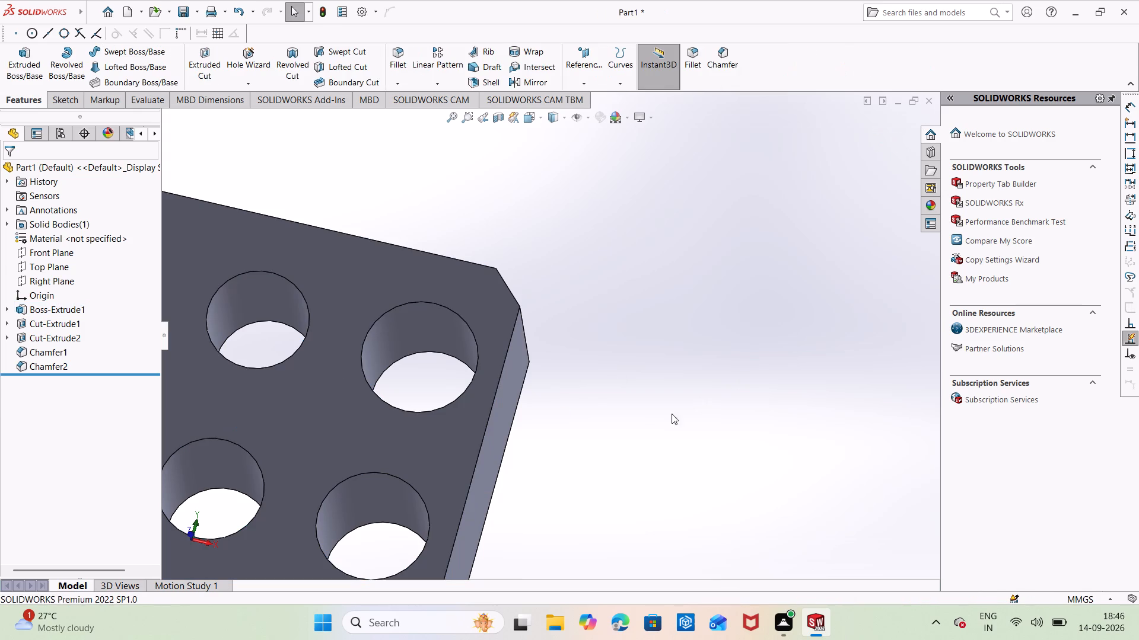
Start a sketch on the block's large face opposite the pockets.
right_click(299, 434)
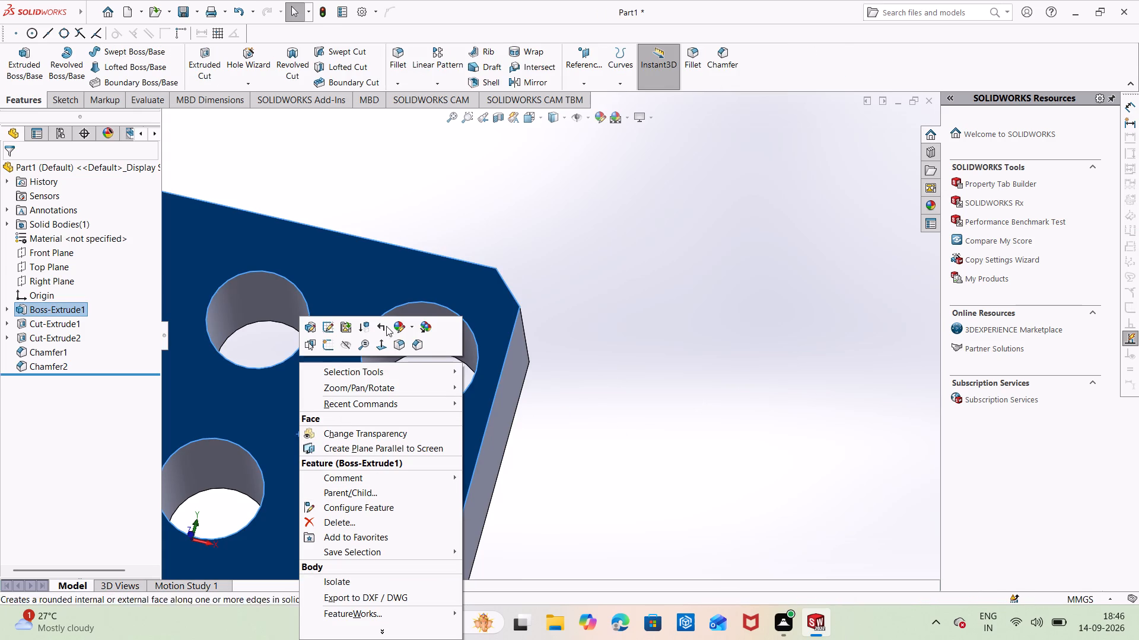
click(330, 343)
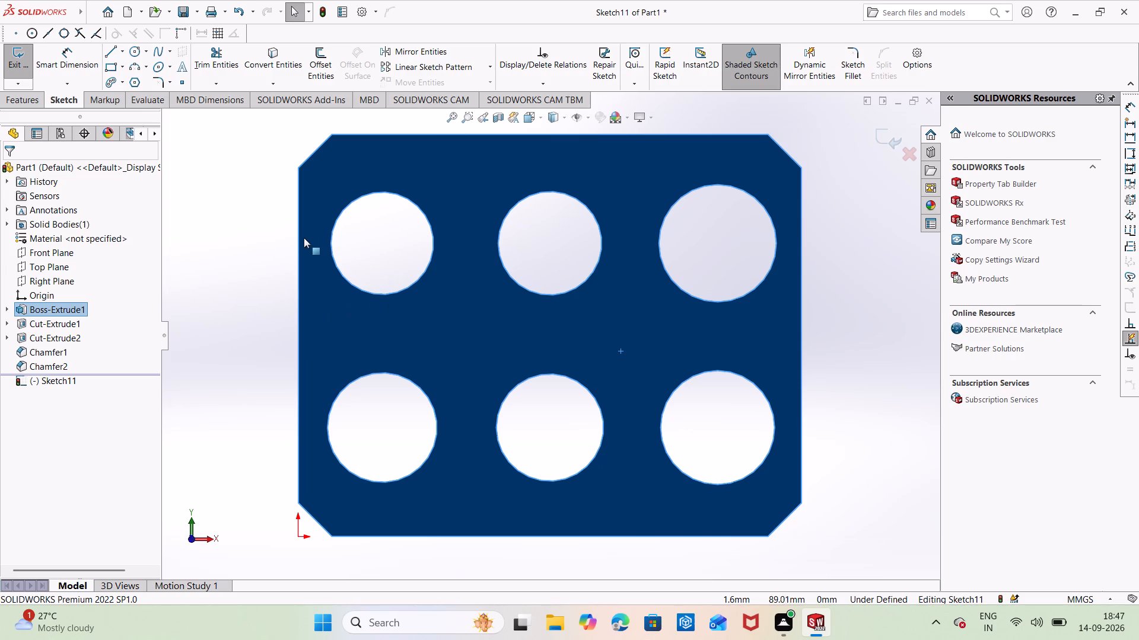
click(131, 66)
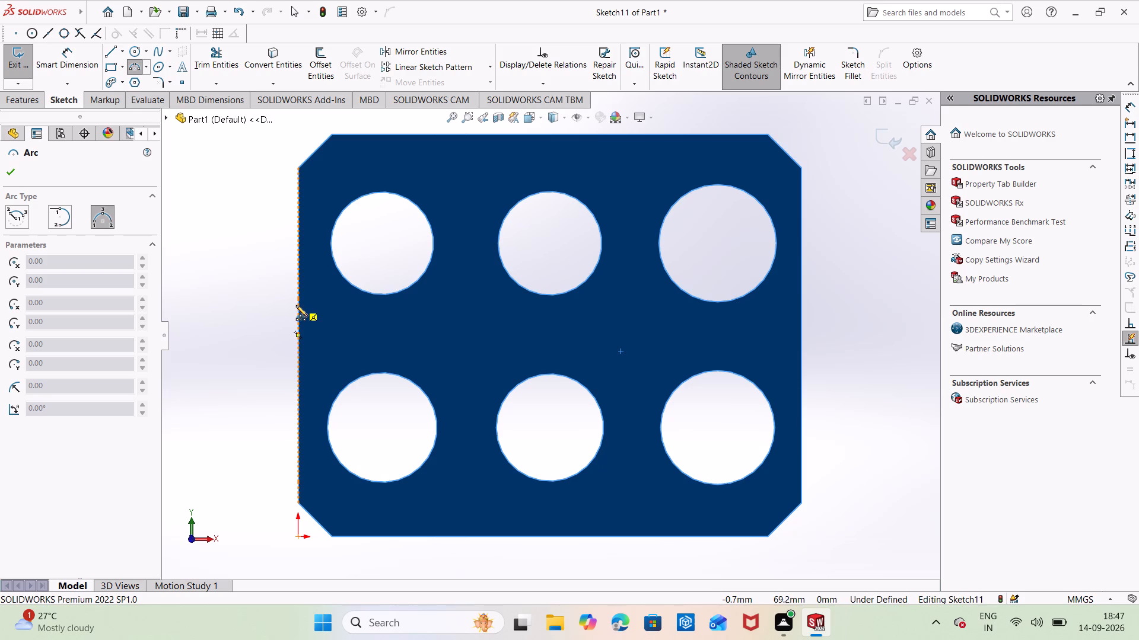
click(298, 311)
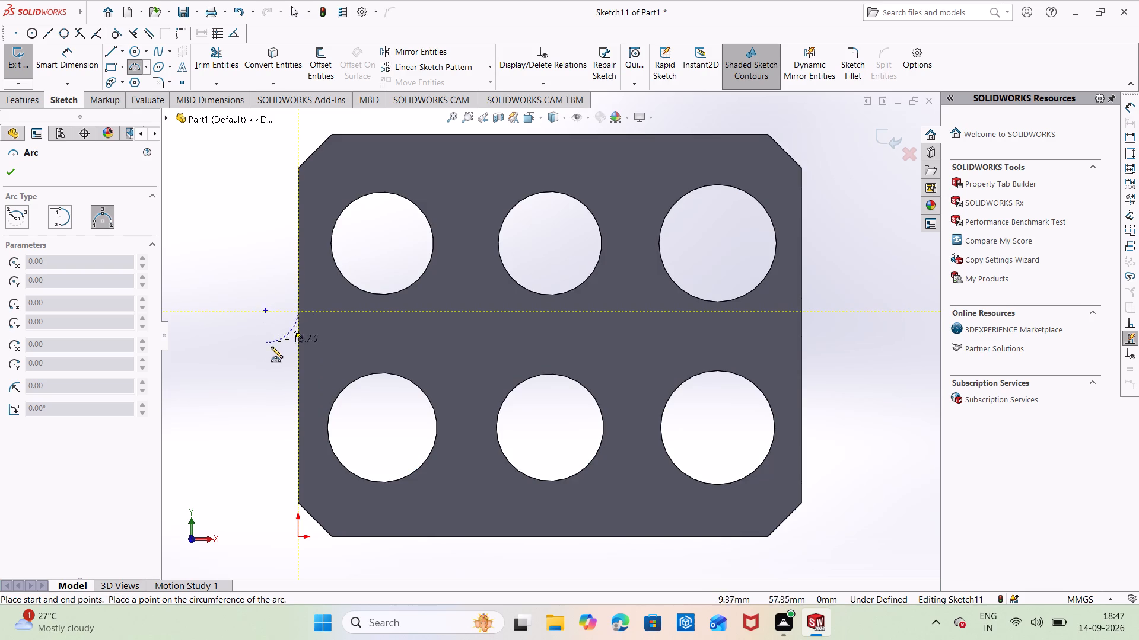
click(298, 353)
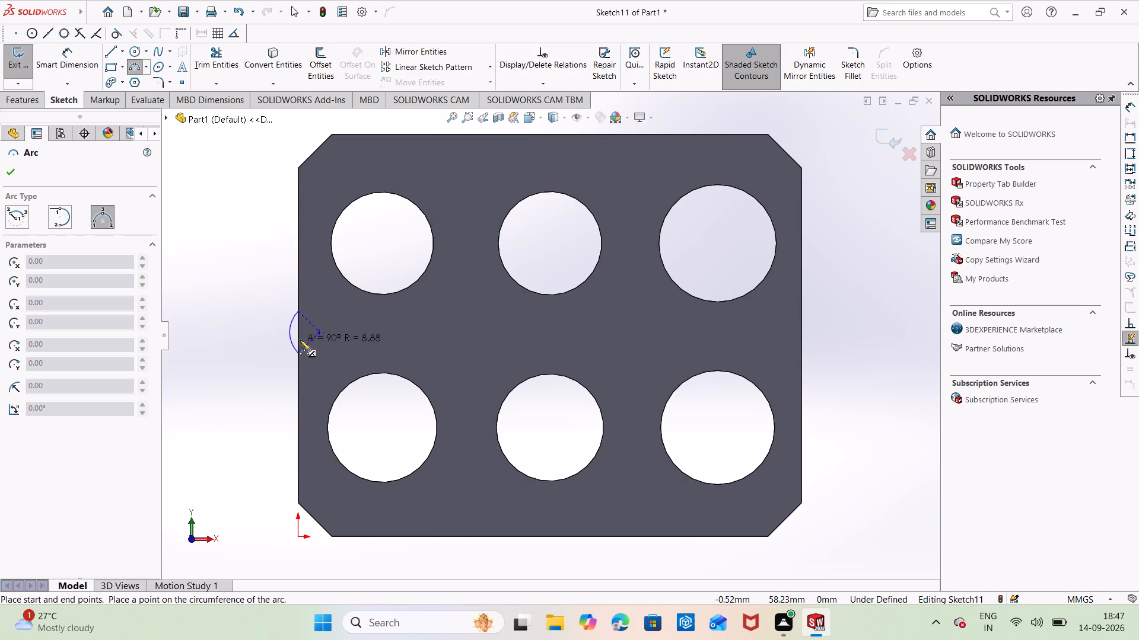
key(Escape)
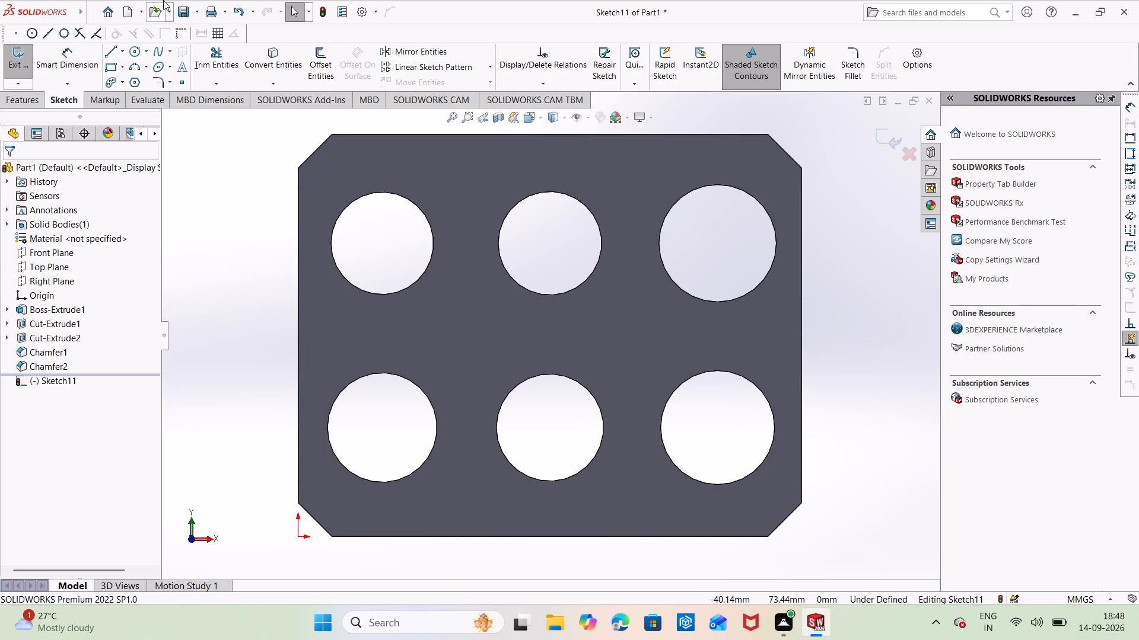
Sketch a three-point semicircular arc of about 8.3 mm radius, bulging outward and centred on the midpoint of the short edge beside the origin.
click(129, 65)
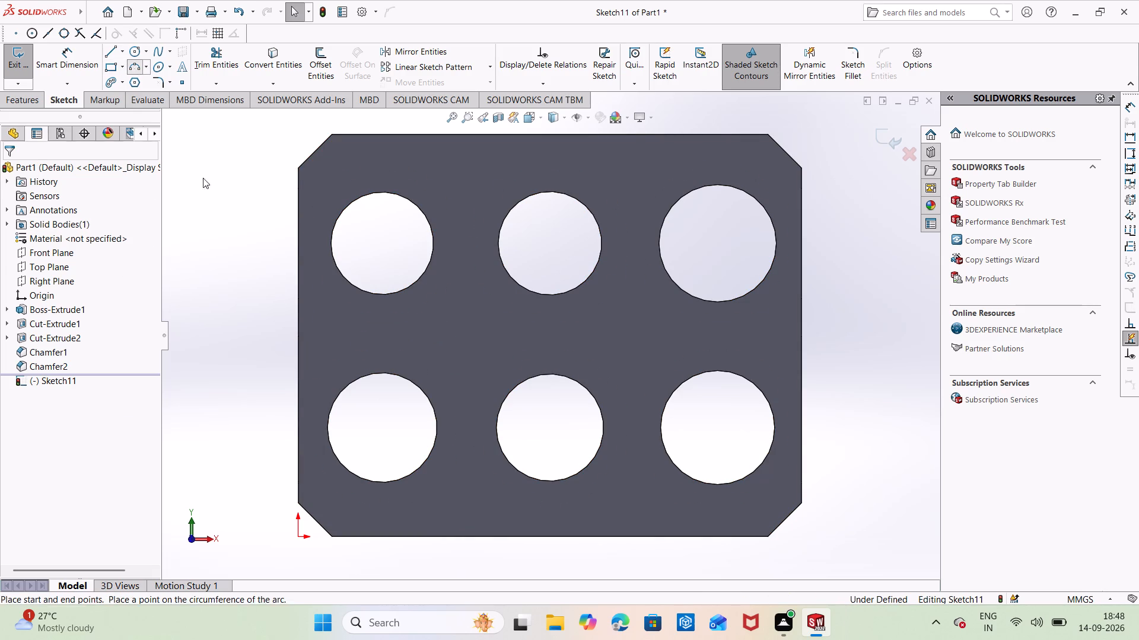
click(298, 308)
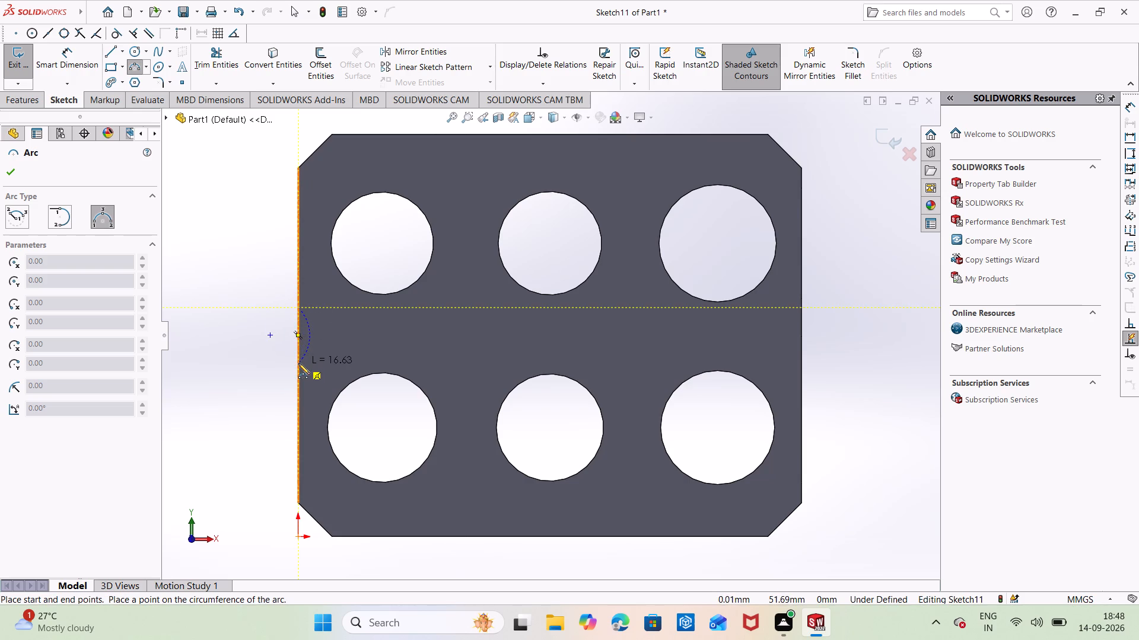
click(298, 363)
click(276, 350)
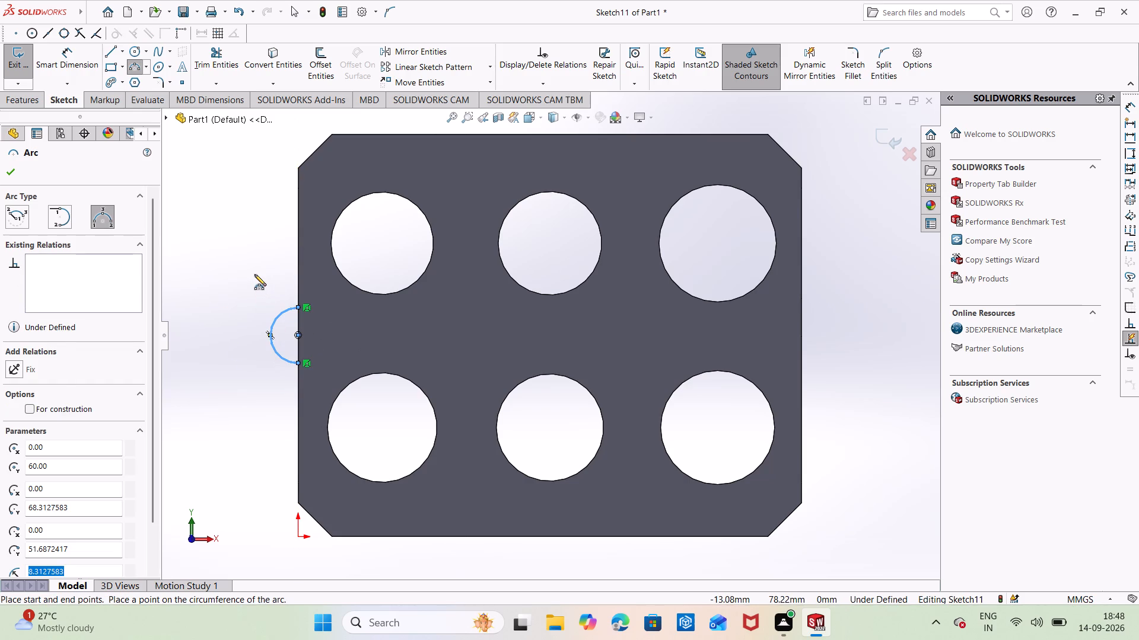
key(Escape)
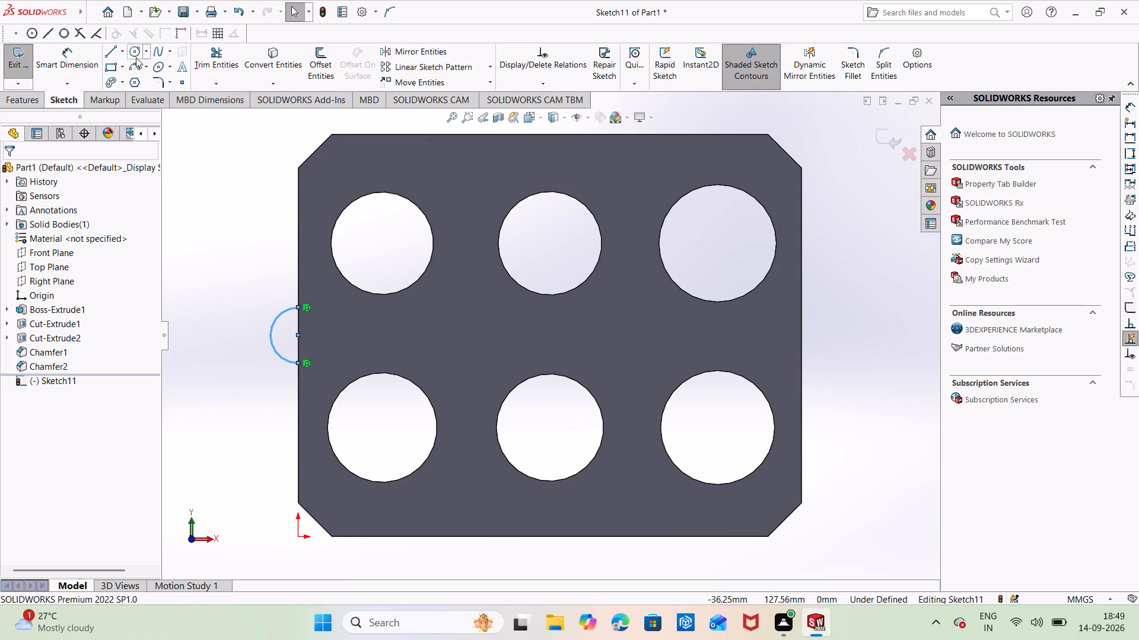
Dimension the semicircular arc at the block's short edge with a radius of 15 mm.
click(76, 71)
click(273, 318)
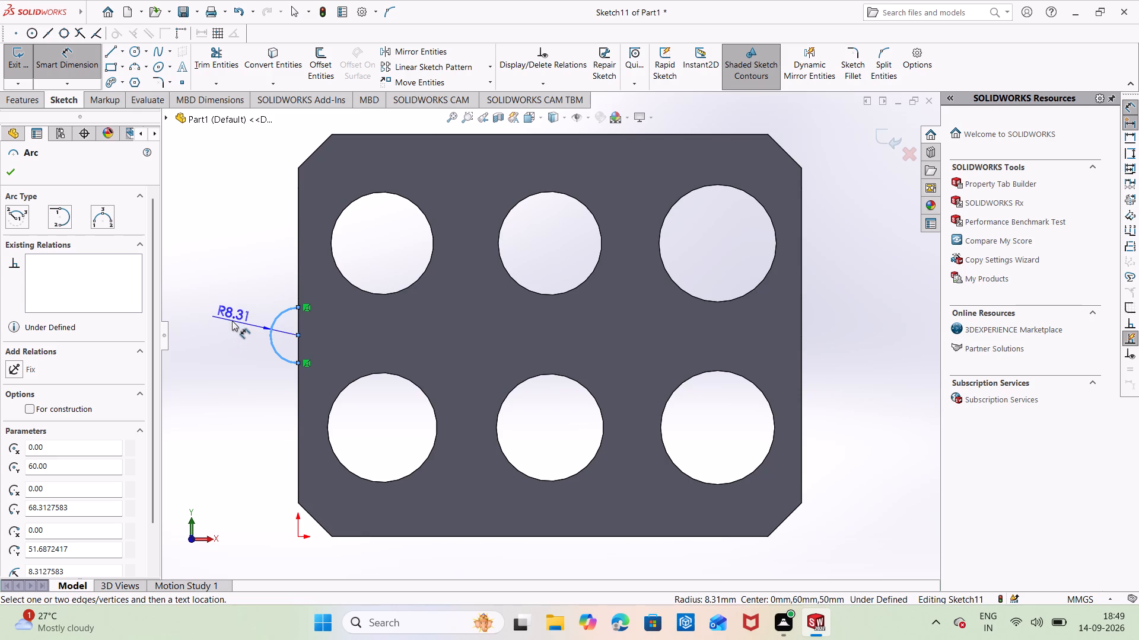
click(232, 321)
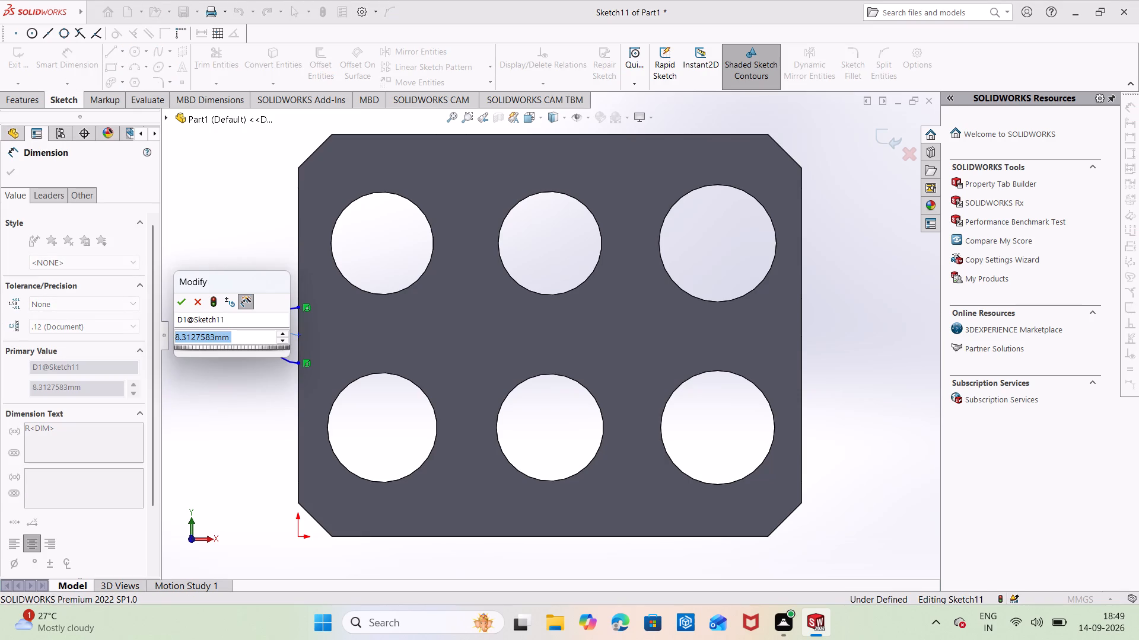
key(BackSpace)
text(15)
key(Return)
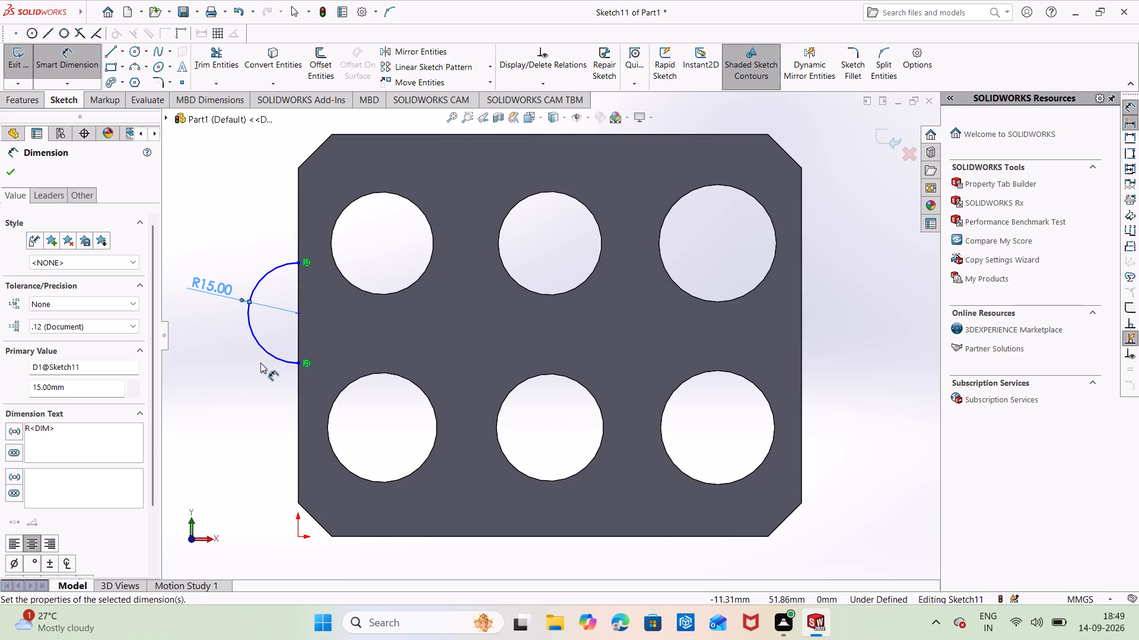
key(Escape)
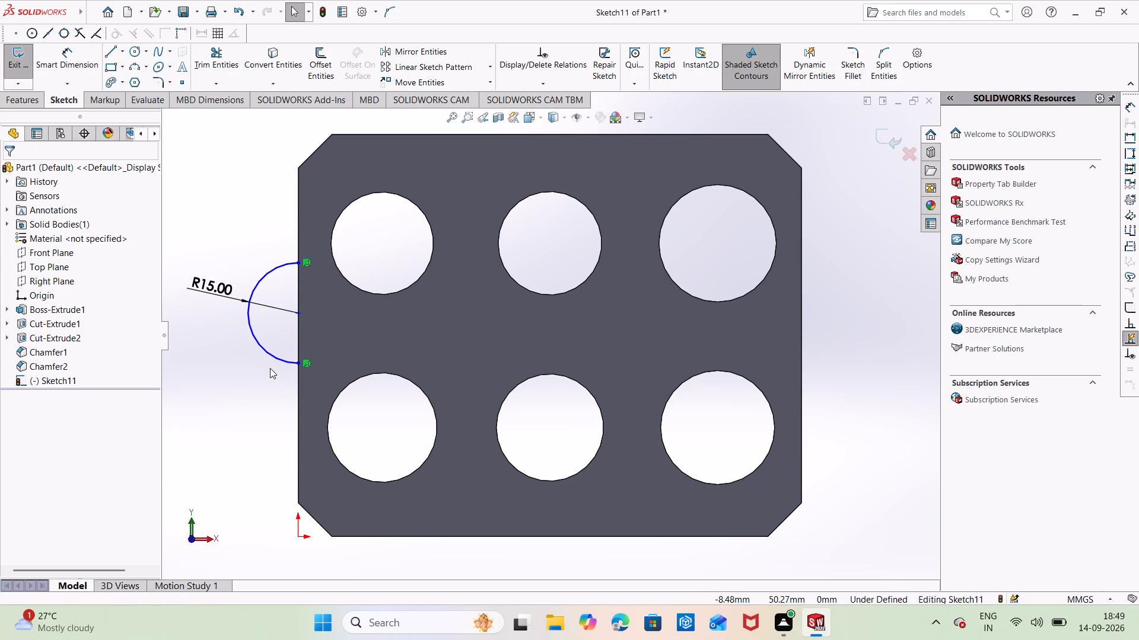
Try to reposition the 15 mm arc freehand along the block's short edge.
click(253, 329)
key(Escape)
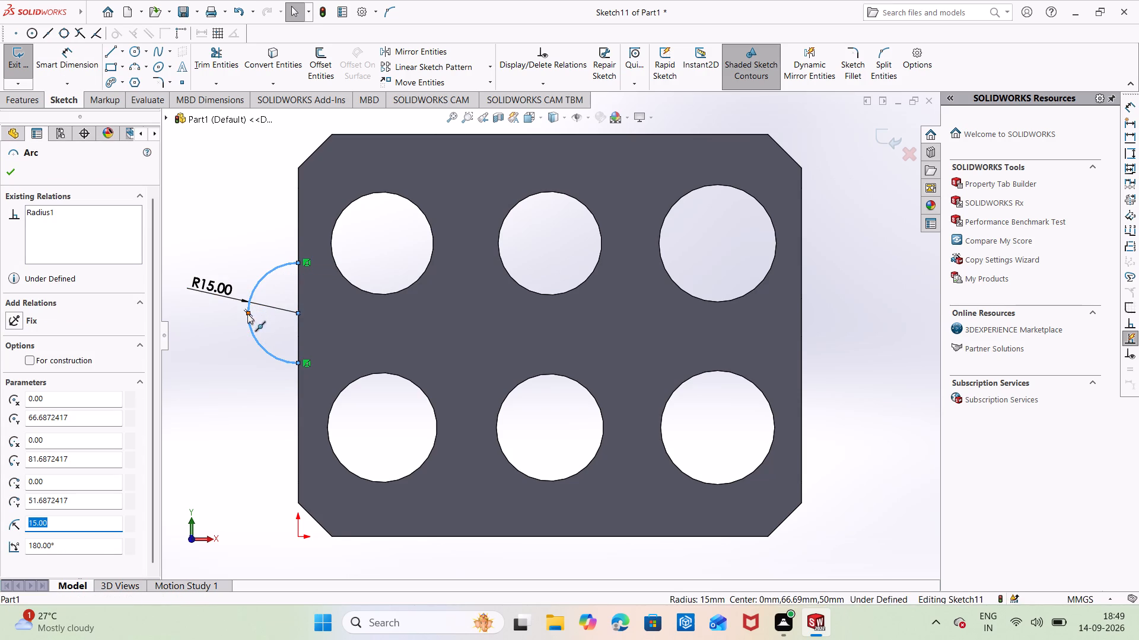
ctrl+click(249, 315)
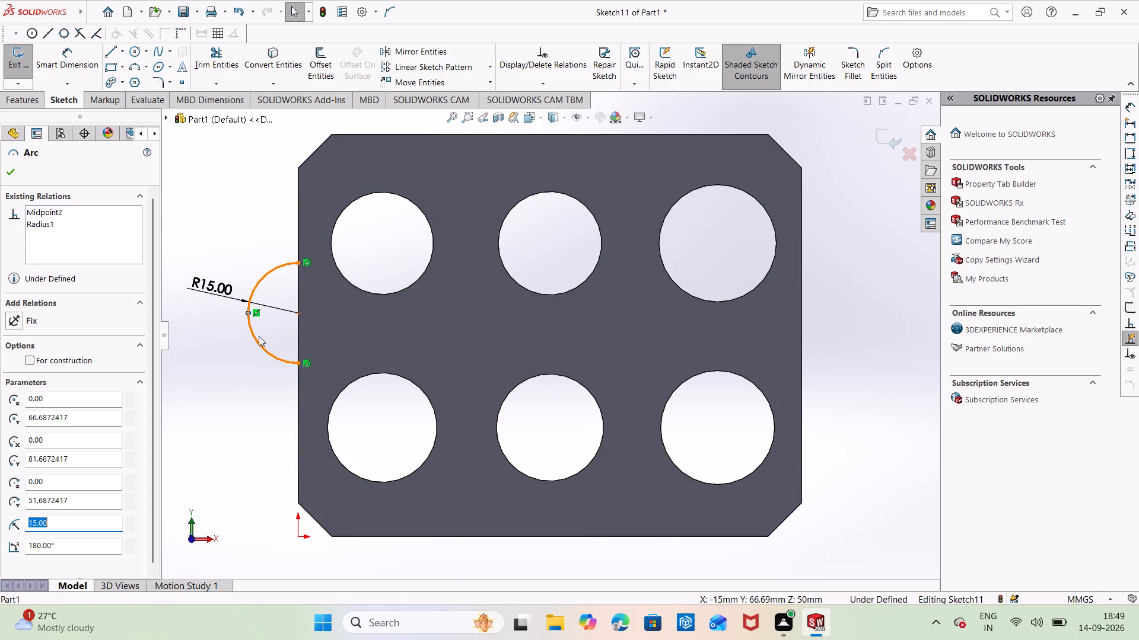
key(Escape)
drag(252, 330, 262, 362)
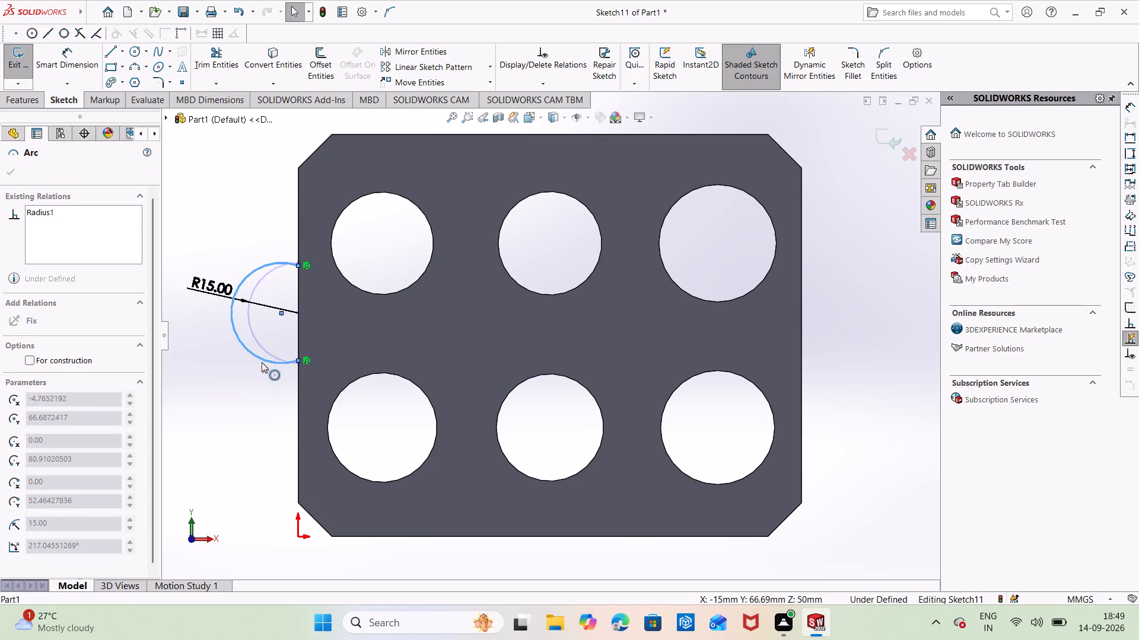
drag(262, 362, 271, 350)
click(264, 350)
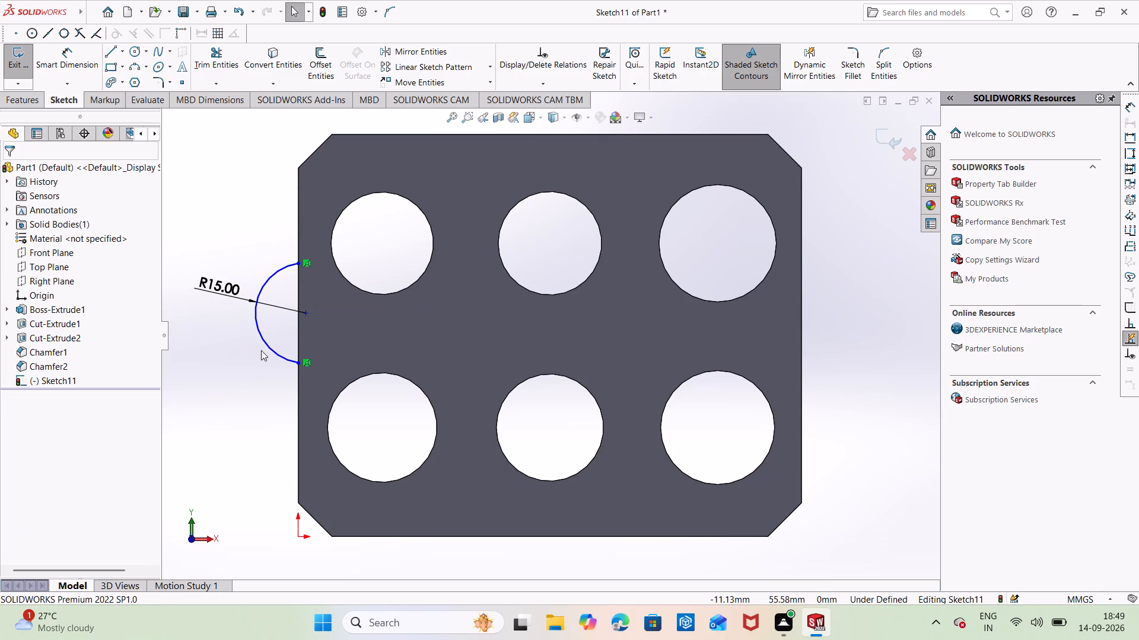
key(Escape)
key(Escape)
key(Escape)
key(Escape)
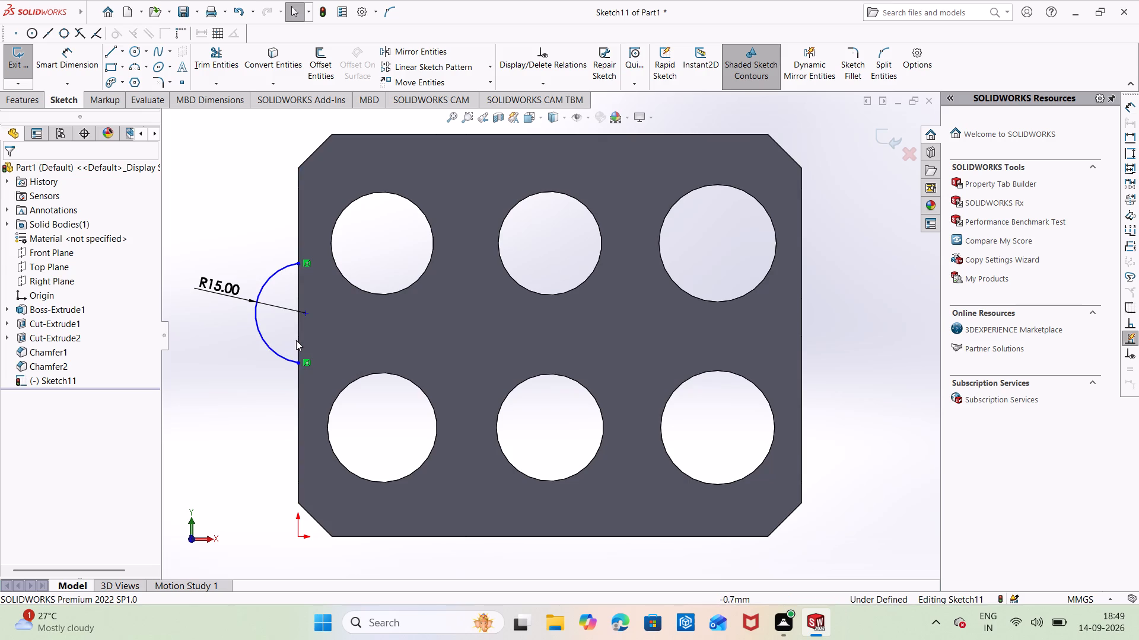
Make the centre of the 15 mm arc coincident with the midpoint of the block's short edge.
click(298, 335)
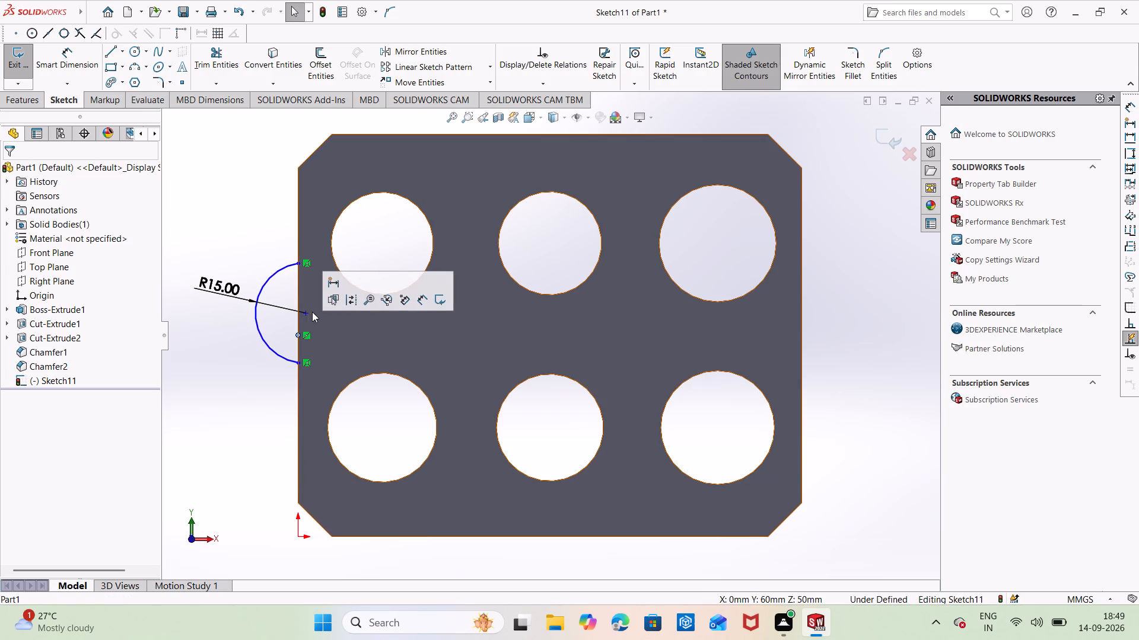
click(307, 312)
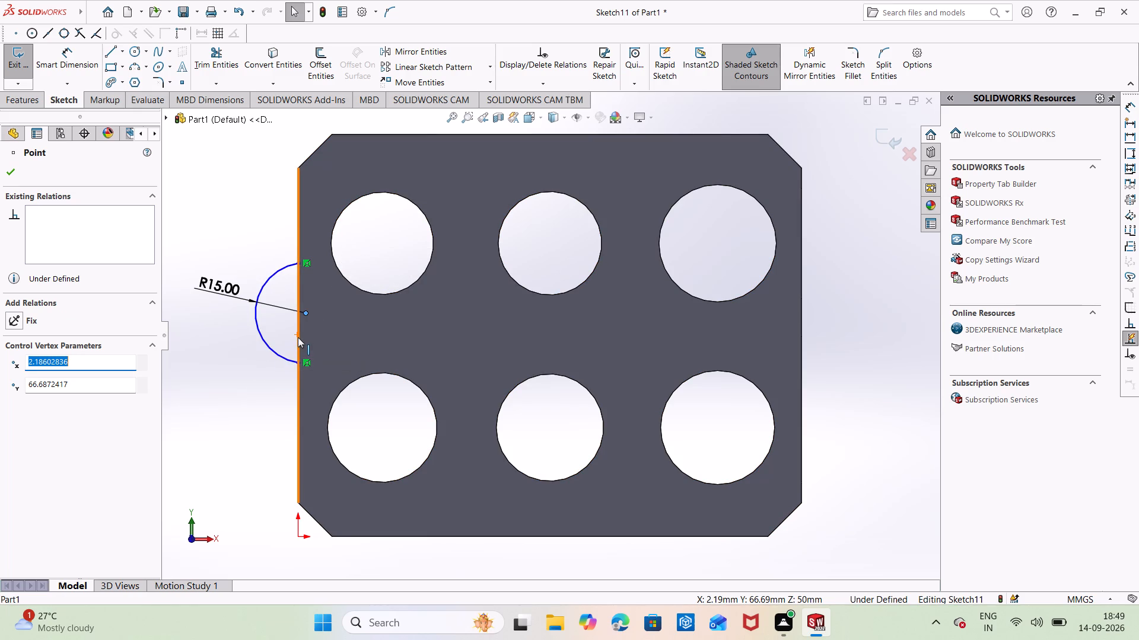
key(Escape)
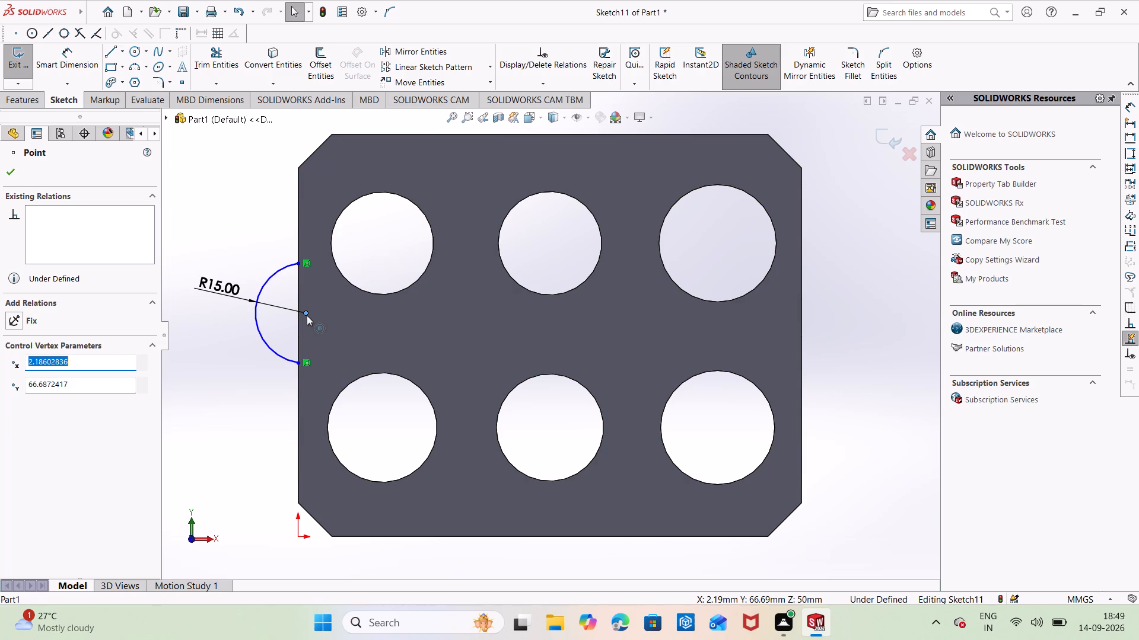
key(Escape)
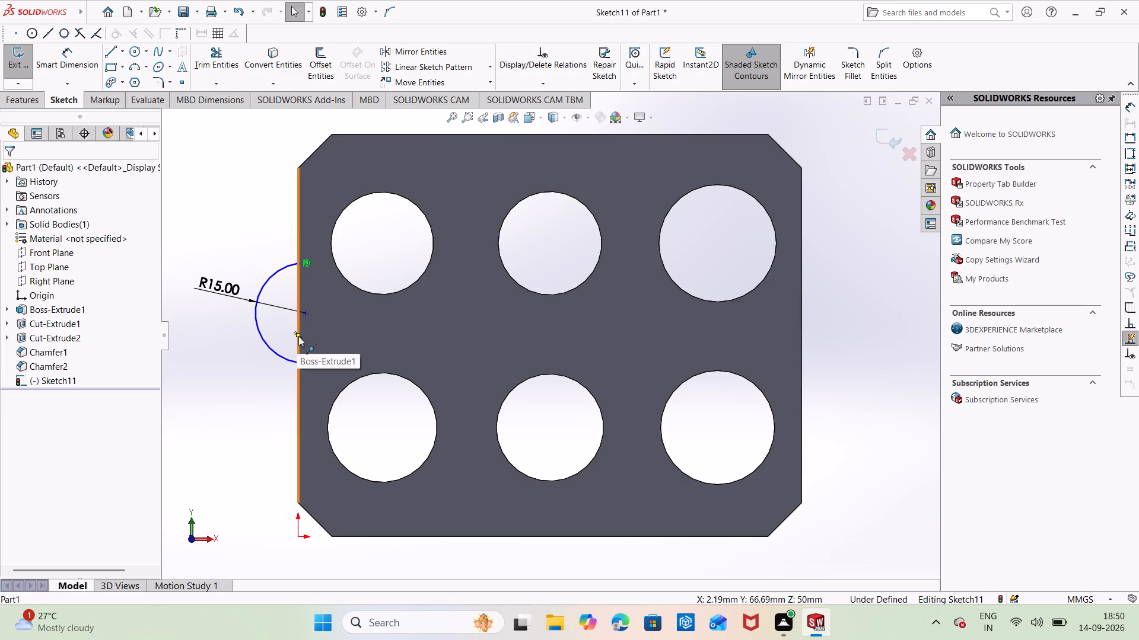
click(298, 336)
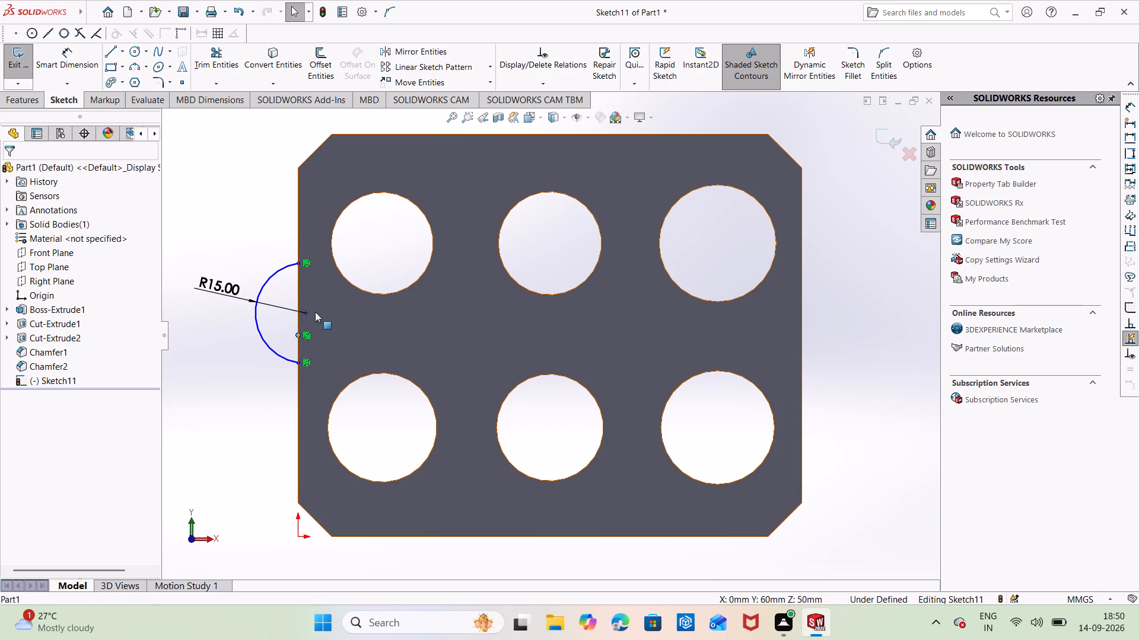
ctrl+click(307, 314)
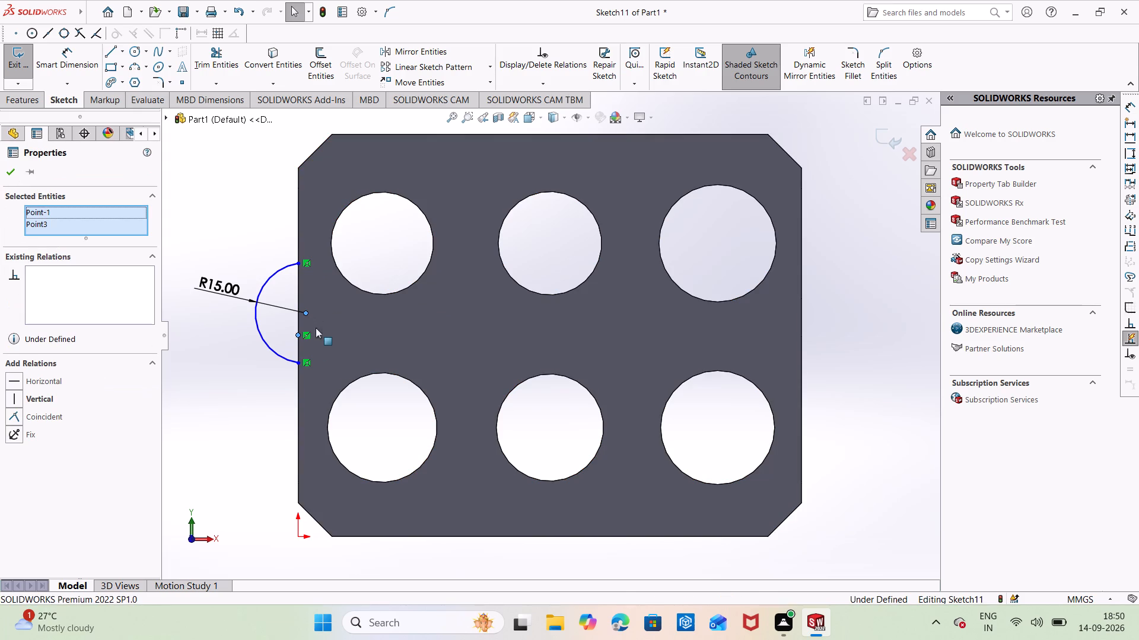
click(52, 417)
click(140, 381)
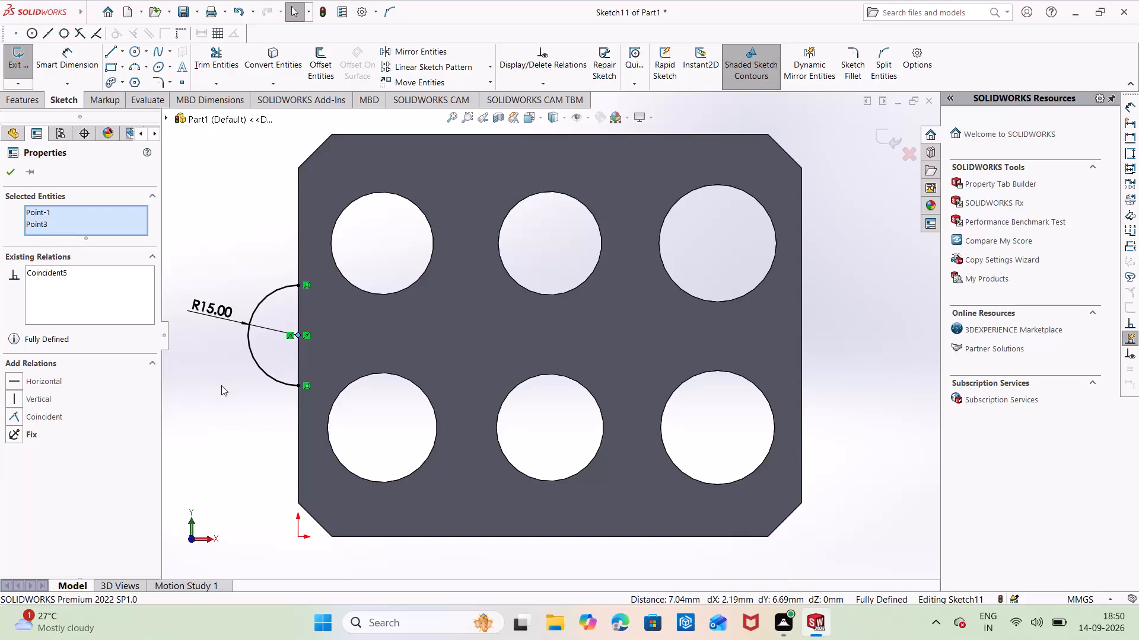
key(Escape)
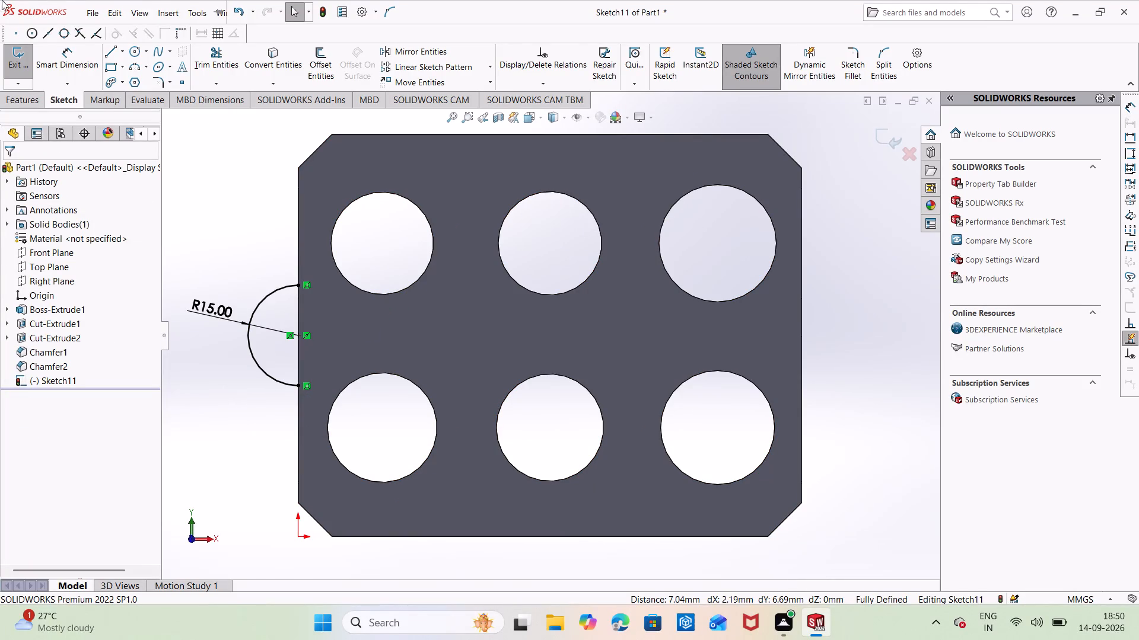
Sketch a three-point arc of about 4 mm radius joining the semicircle's lower end to the block's short edge.
click(131, 65)
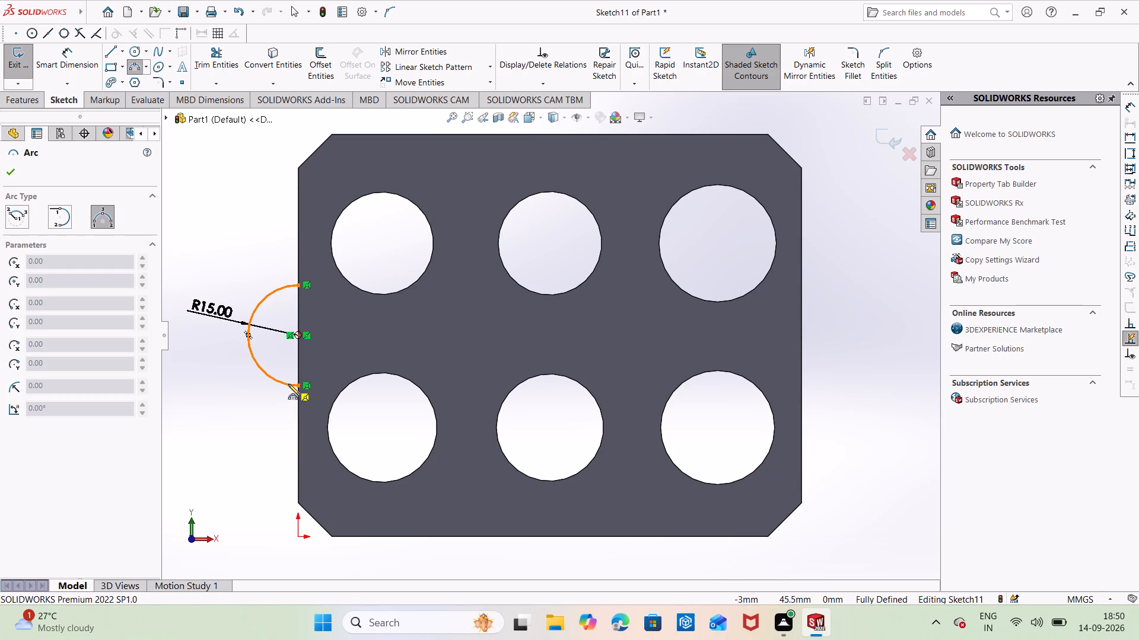
click(288, 384)
click(297, 401)
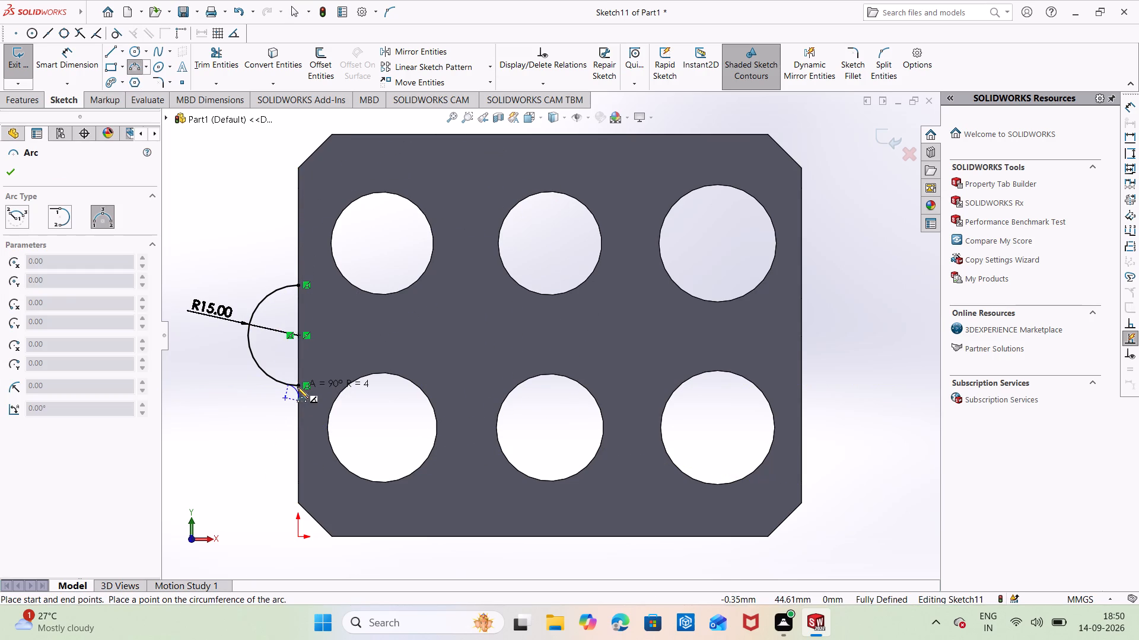
click(297, 387)
key(Escape)
key(Escape)
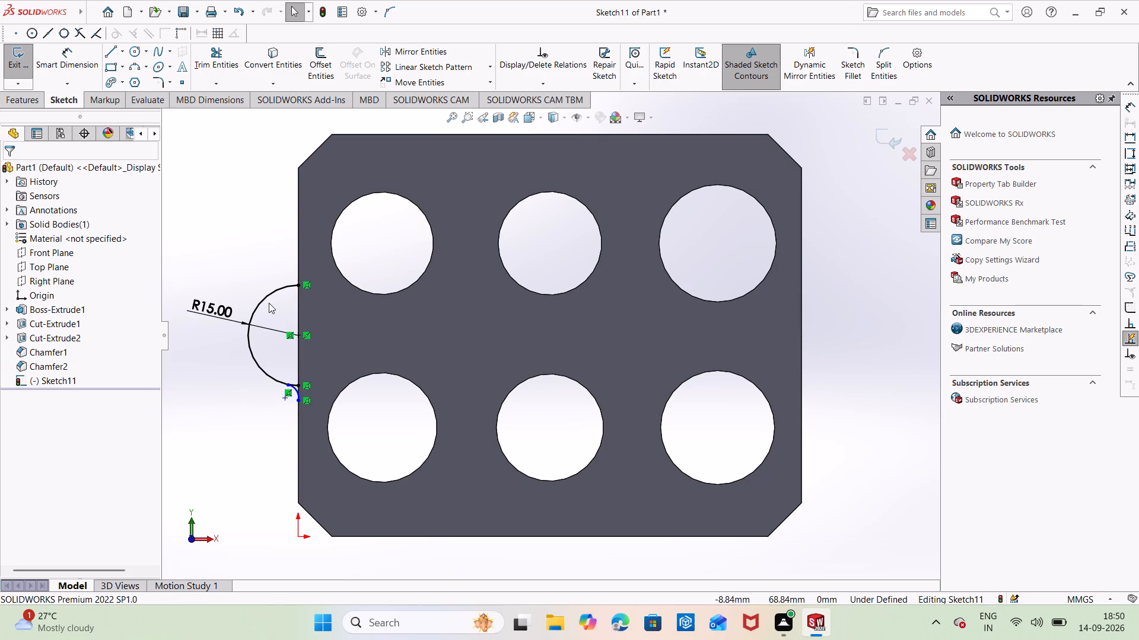
Sketch a three-point arc of about 3 mm radius joining the semicircle's upper end to the block's short edge.
scroll(325, 360, up, 2)
scroll(325, 361, down, 5)
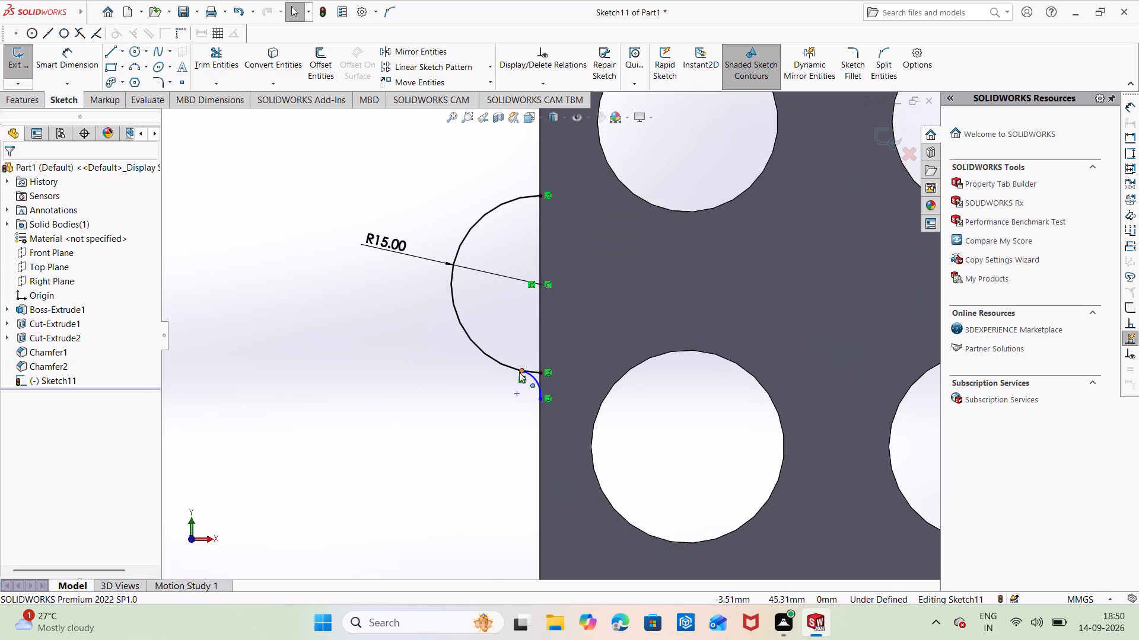
click(133, 69)
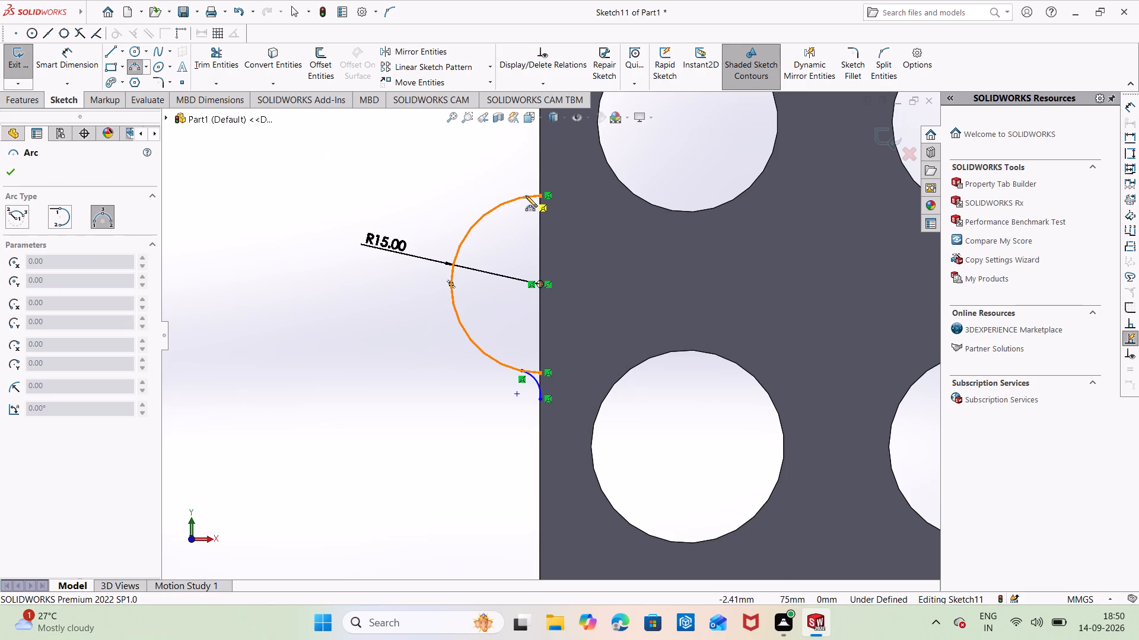
click(527, 196)
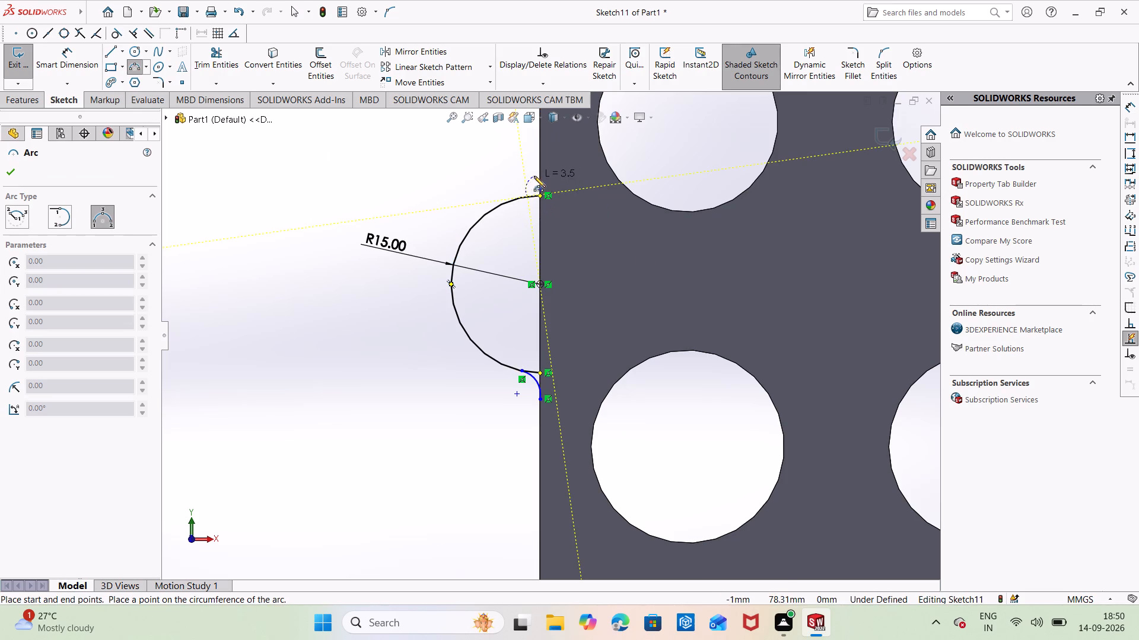
click(539, 175)
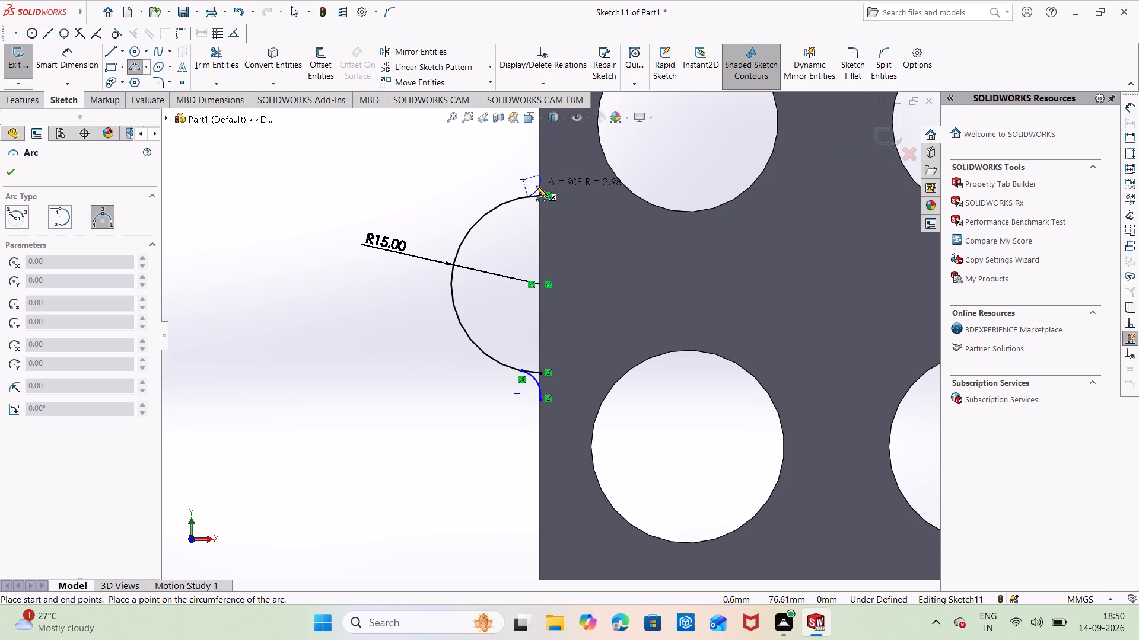
click(536, 186)
key(Escape)
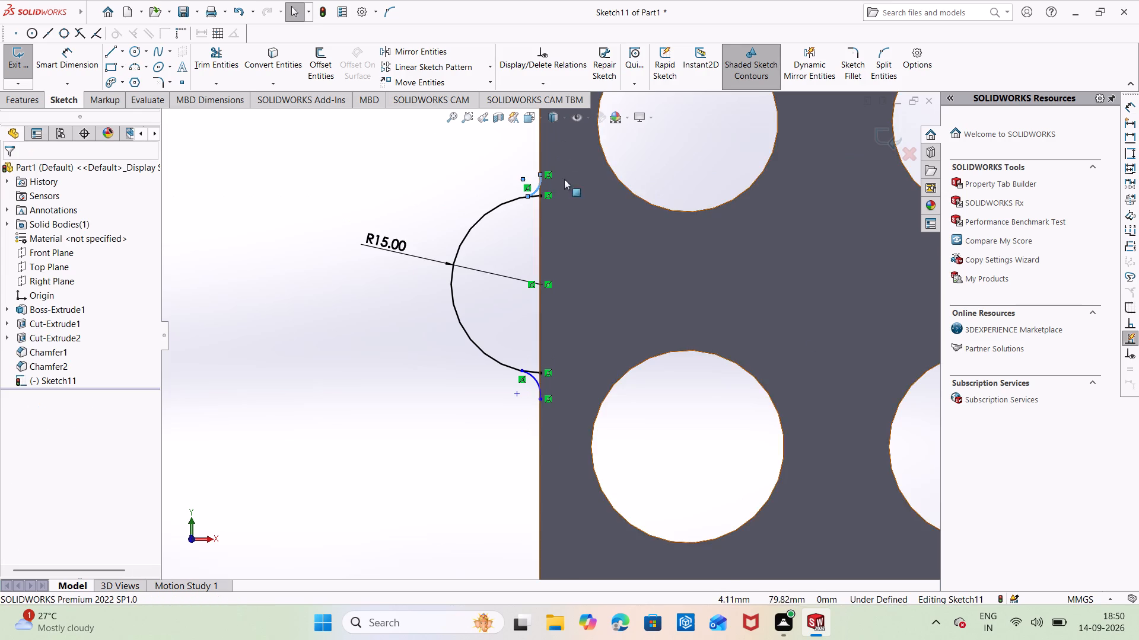
key(Escape)
Trim the semicircle's two short end pieces between the small corner arcs and the block's edge.
scroll(552, 219, up, 1)
scroll(552, 219, down, 5)
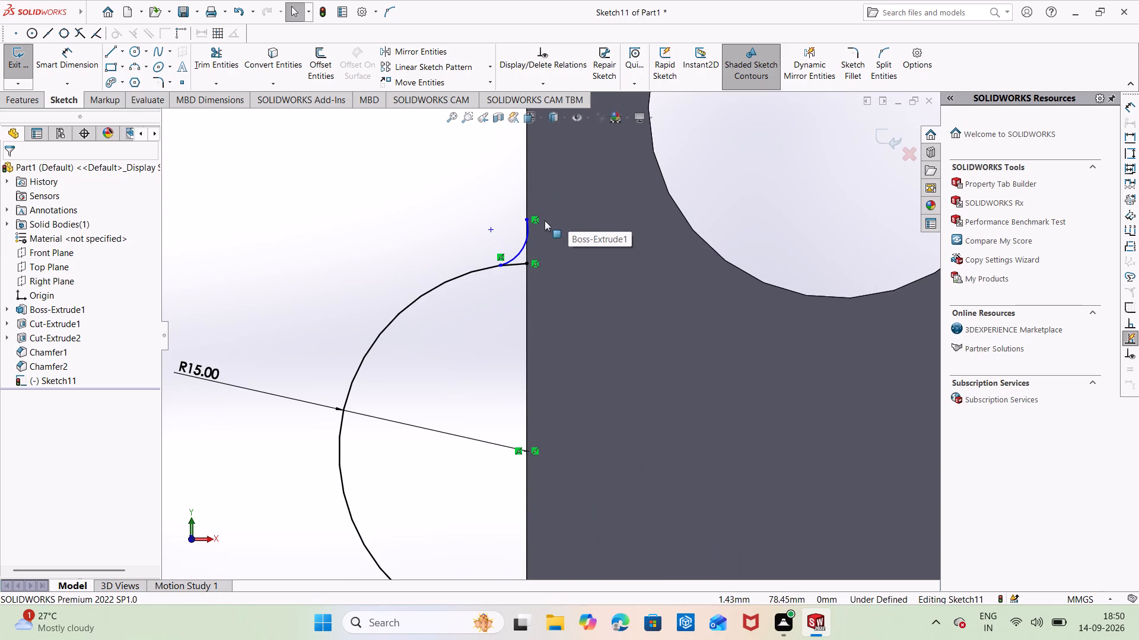
click(213, 44)
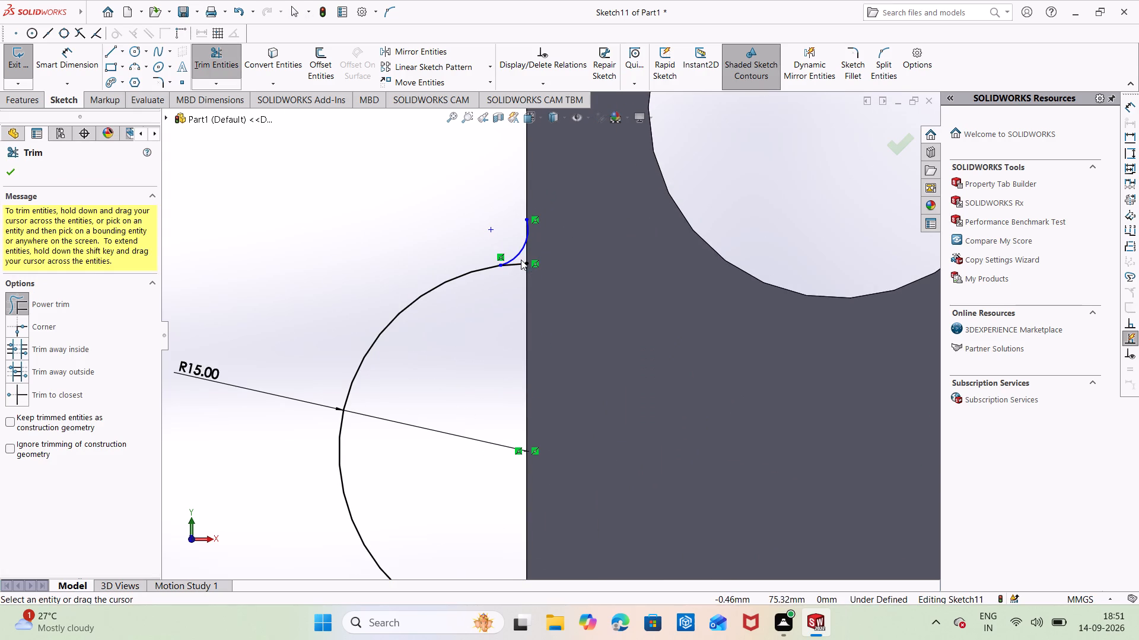
drag(521, 259, 514, 273)
scroll(499, 362, down, 2)
scroll(499, 362, up, 3)
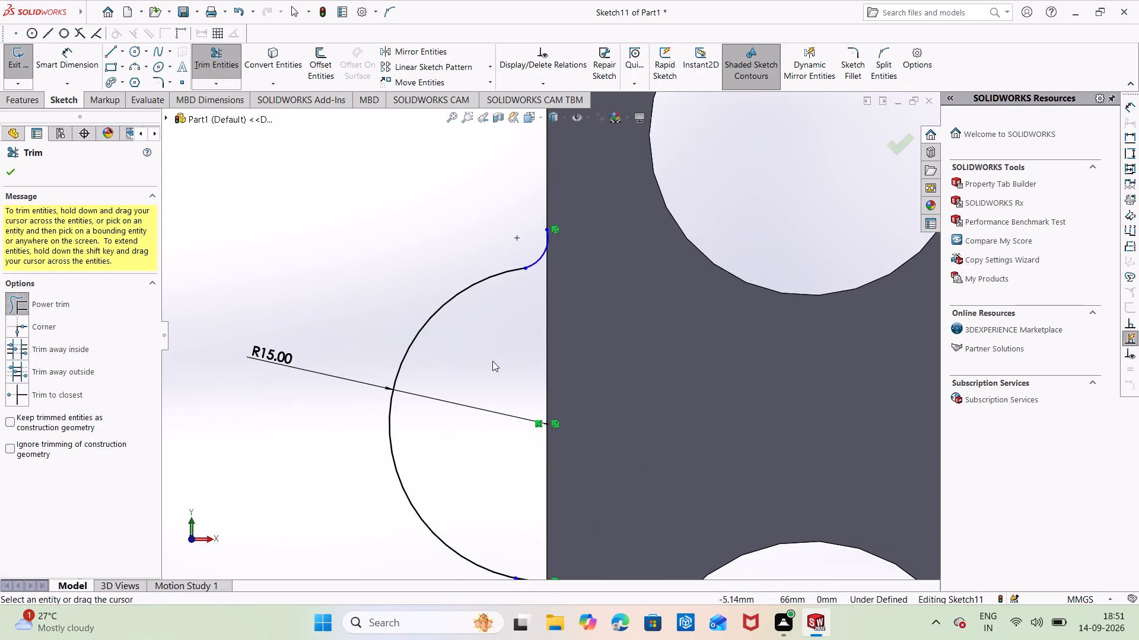
scroll(466, 527, up, 3)
drag(544, 471, 542, 479)
key(Escape)
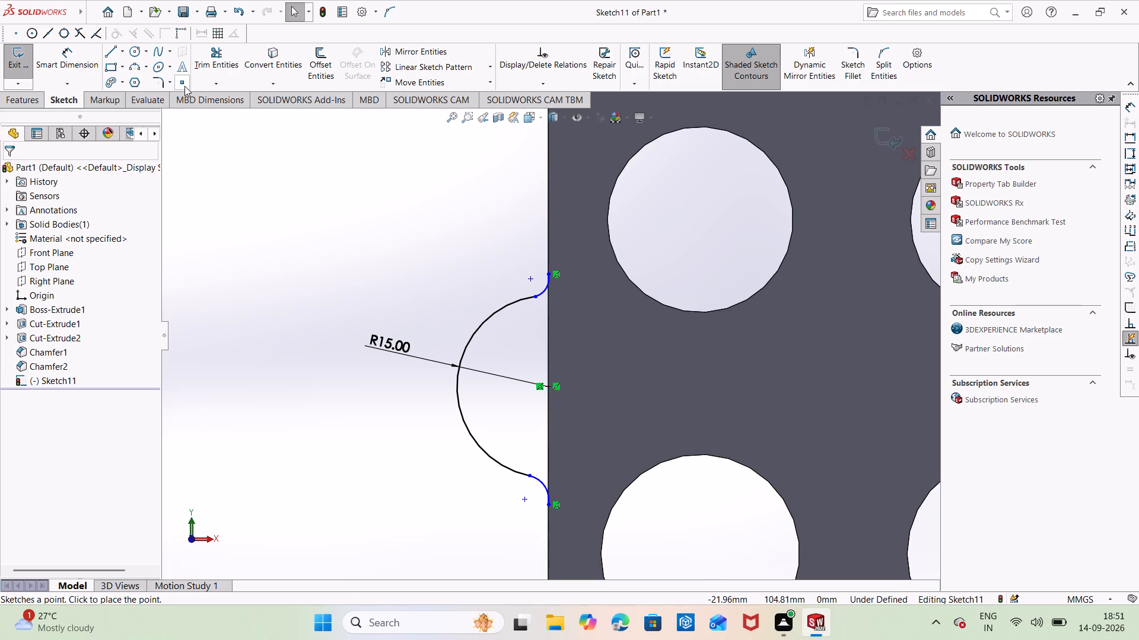
Dimension the small upper corner arc with a radius of 5 mm.
click(55, 60)
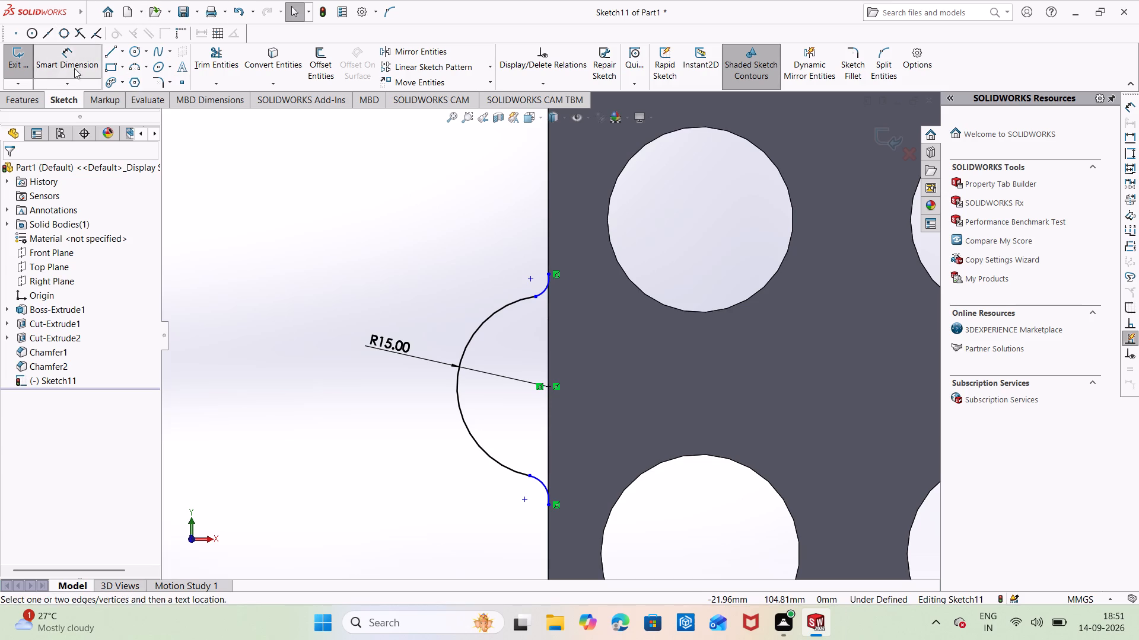
click(542, 291)
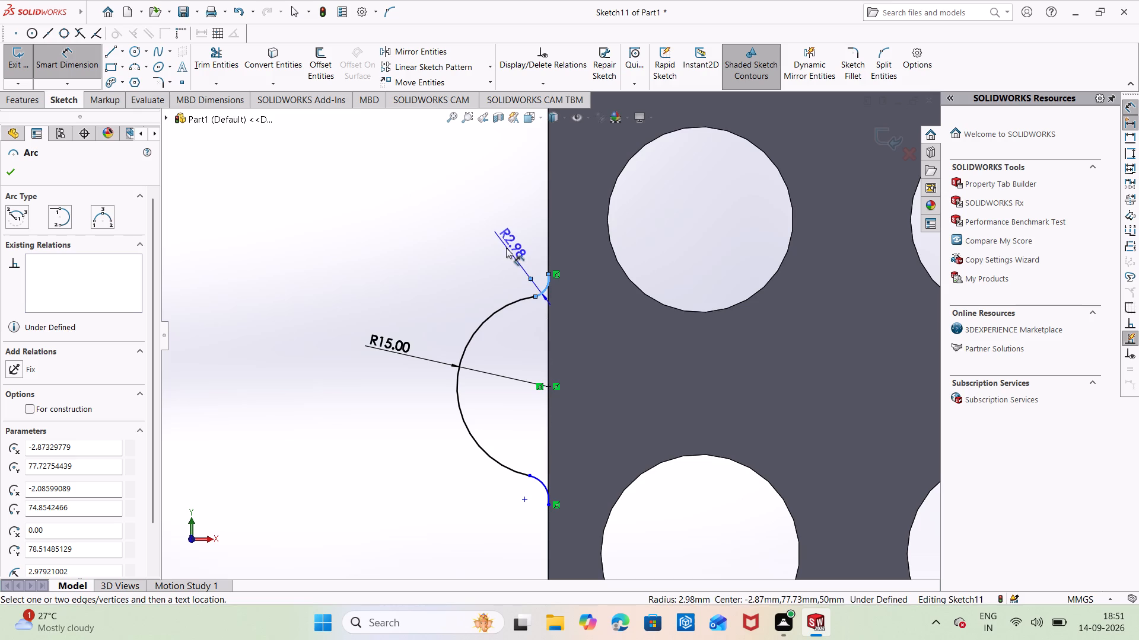
click(494, 259)
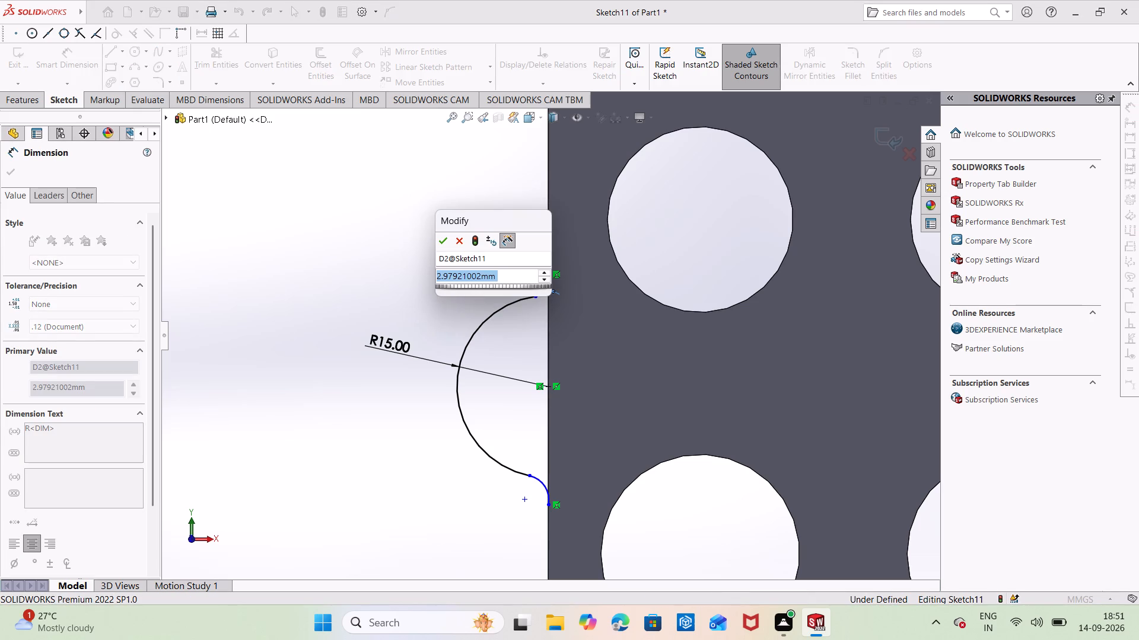
key(BackSpace)
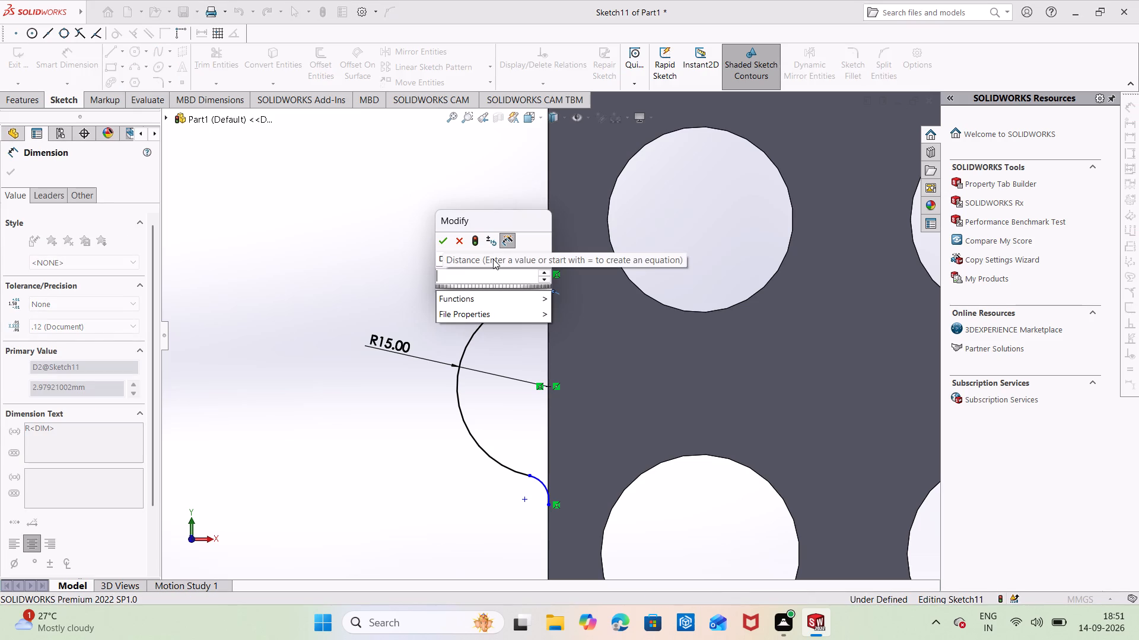
key(5)
key(Return)
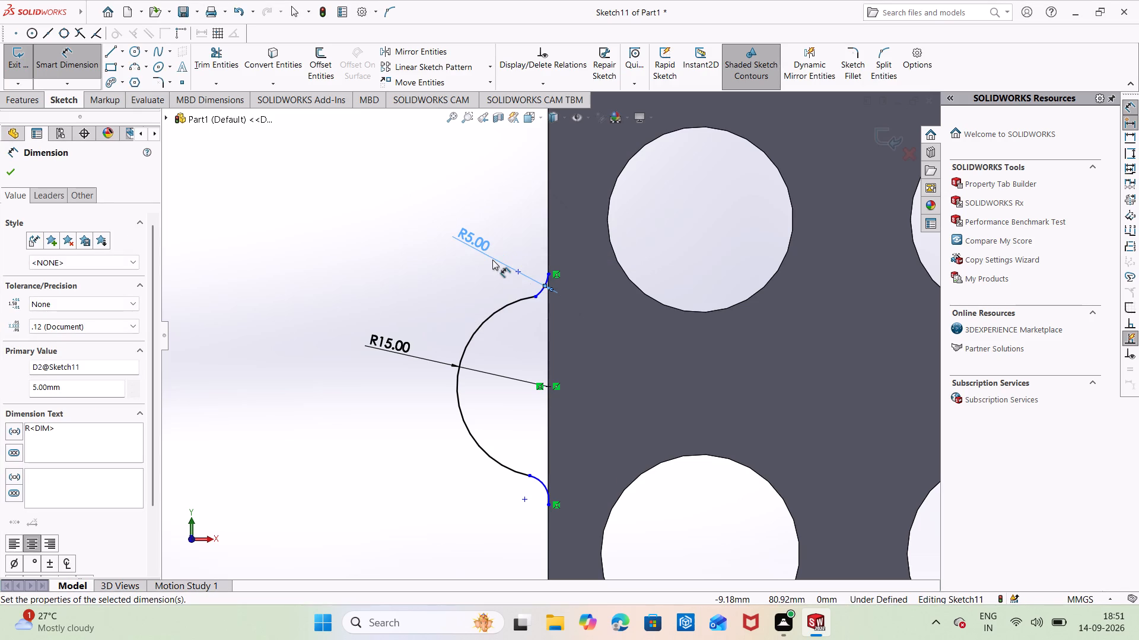
Make the small upper corner arc tangent to the 15 mm radius semicircle.
click(492, 260)
key(Escape)
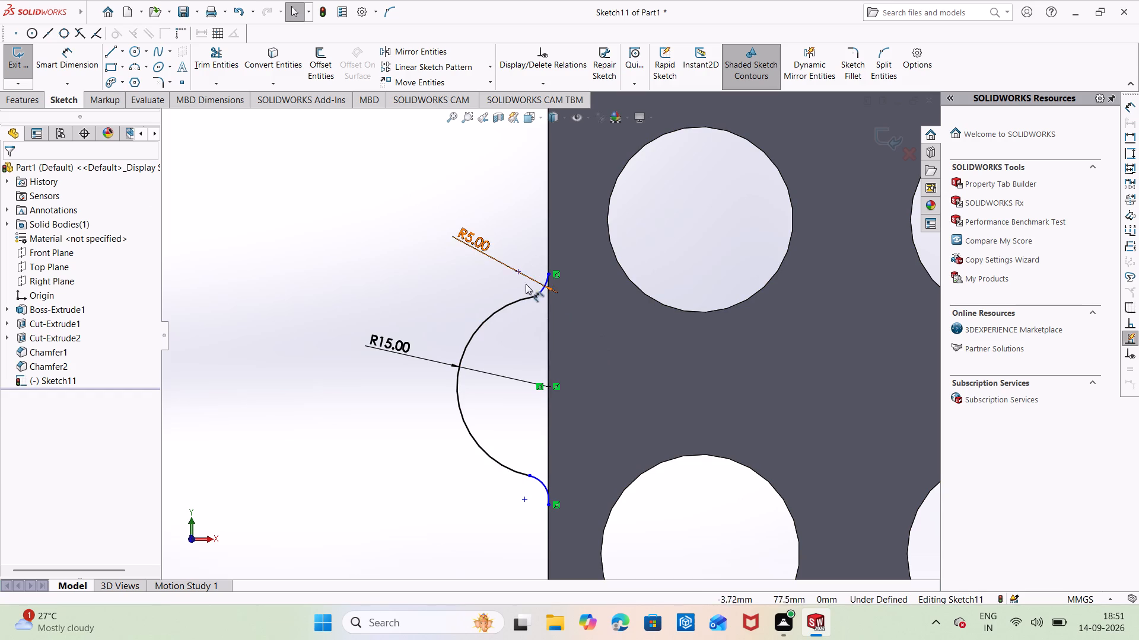
ctrl+click(522, 299)
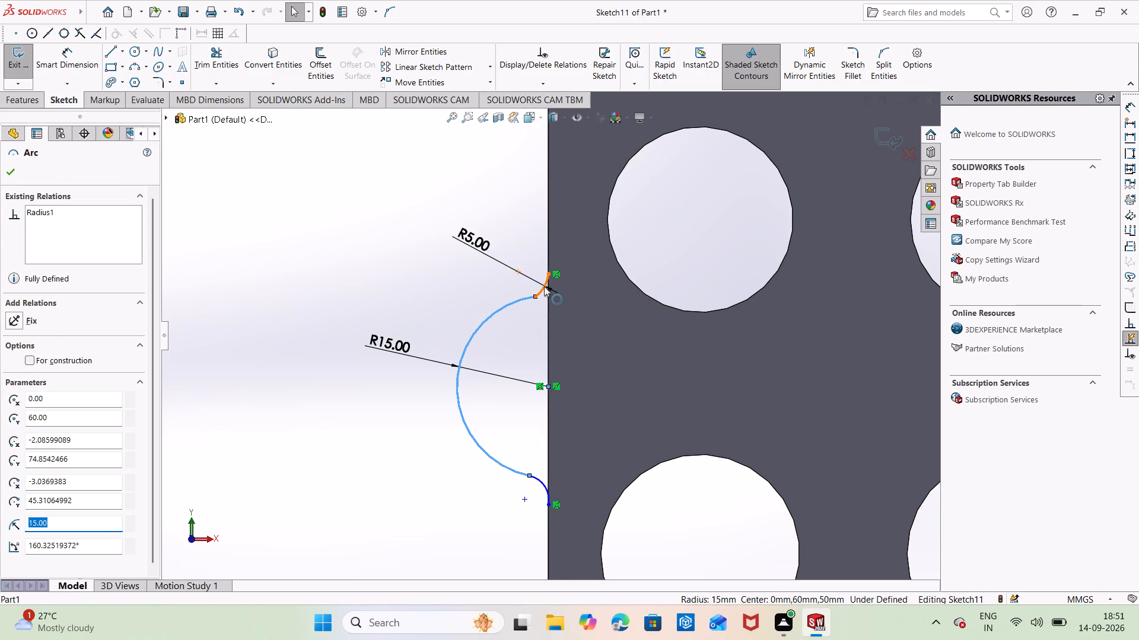
ctrl+click(539, 292)
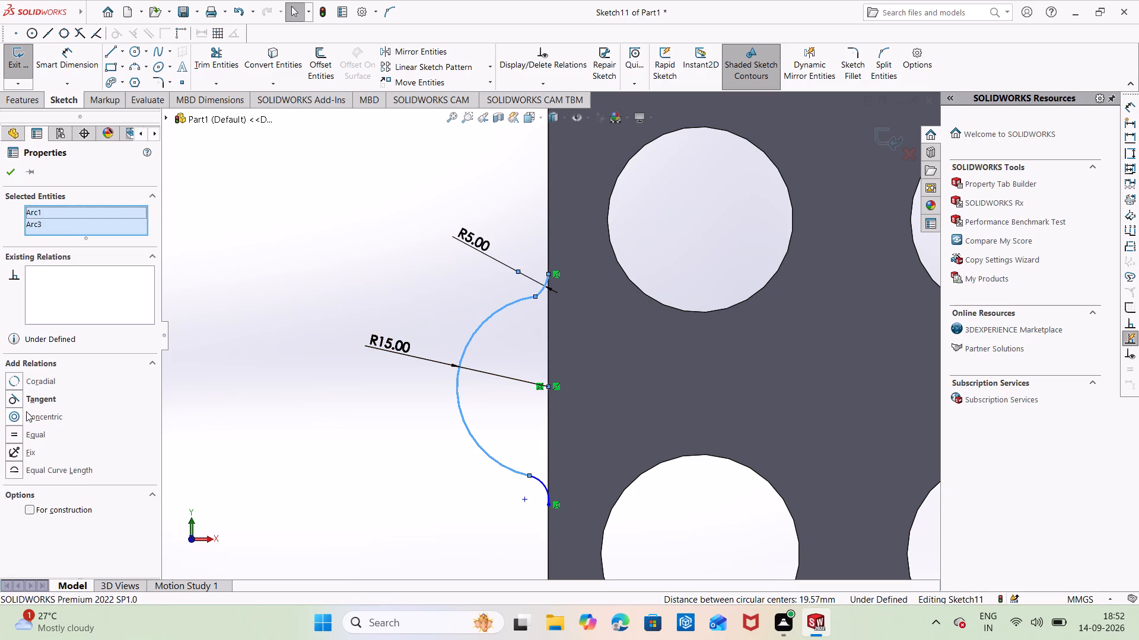
click(33, 398)
click(186, 327)
key(Escape)
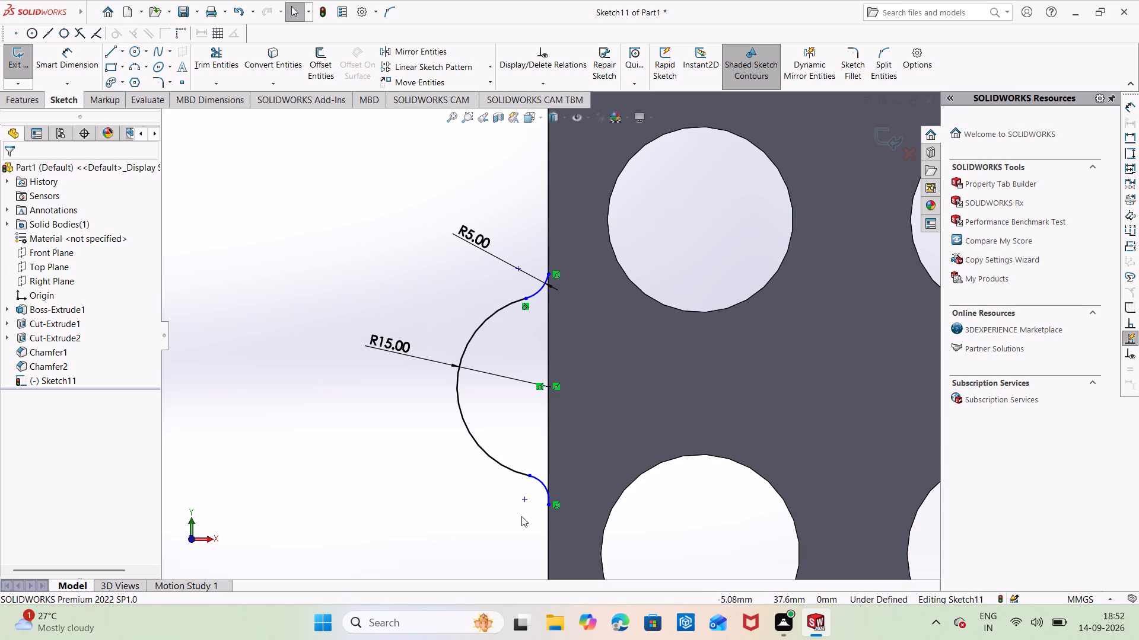
Make the small lower corner arc tangent to the 15 mm radius semicircle.
ctrl+click(539, 477)
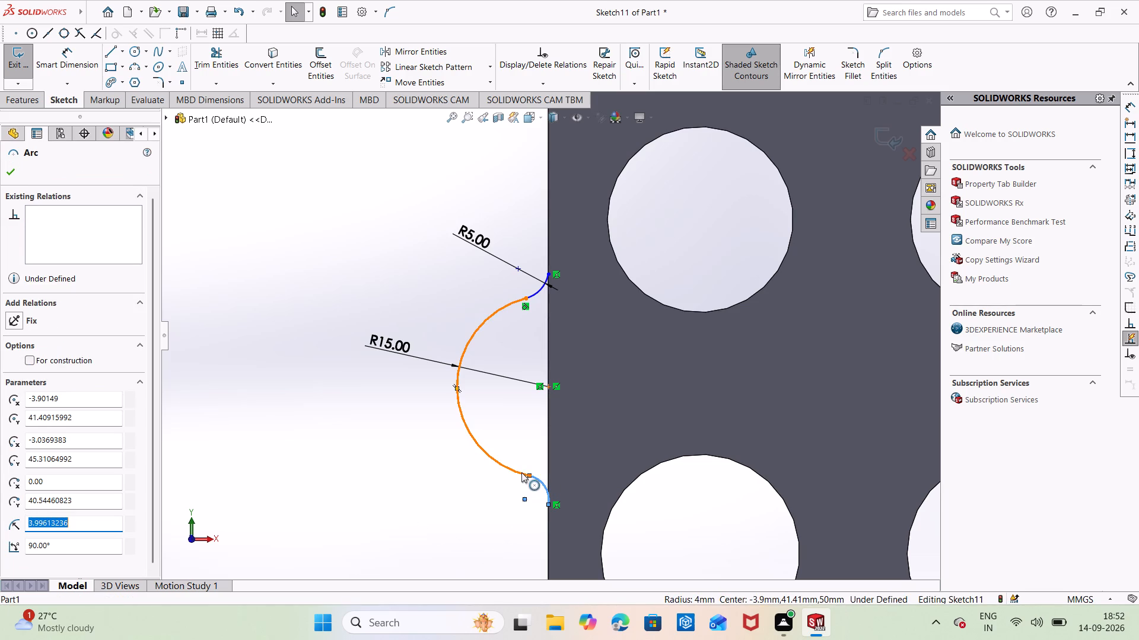
ctrl+click(521, 472)
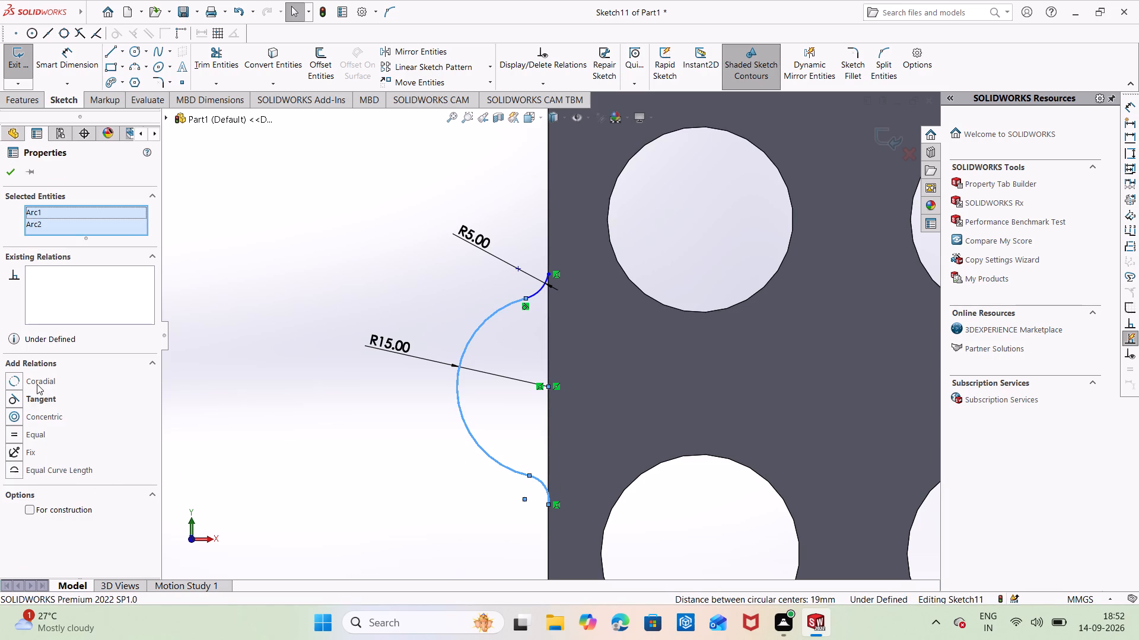
click(44, 399)
click(236, 341)
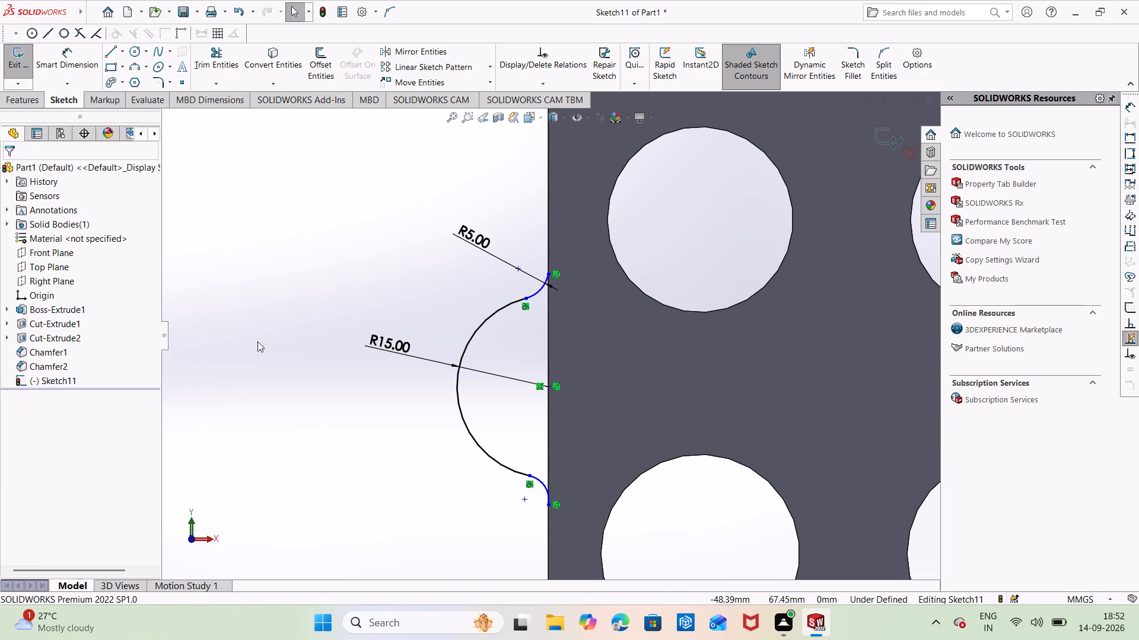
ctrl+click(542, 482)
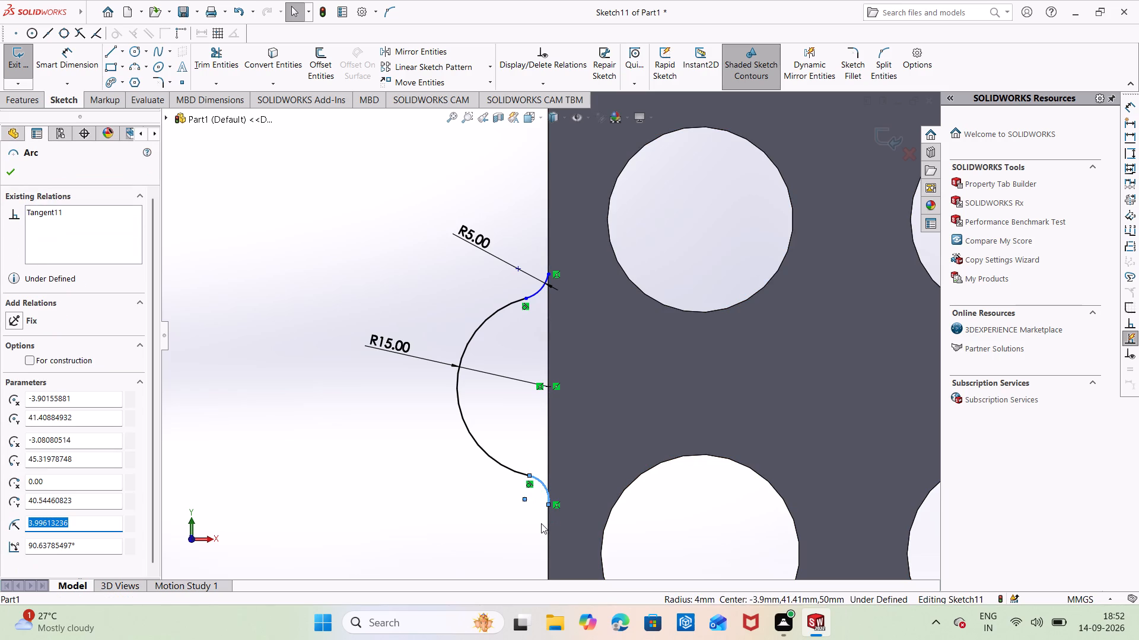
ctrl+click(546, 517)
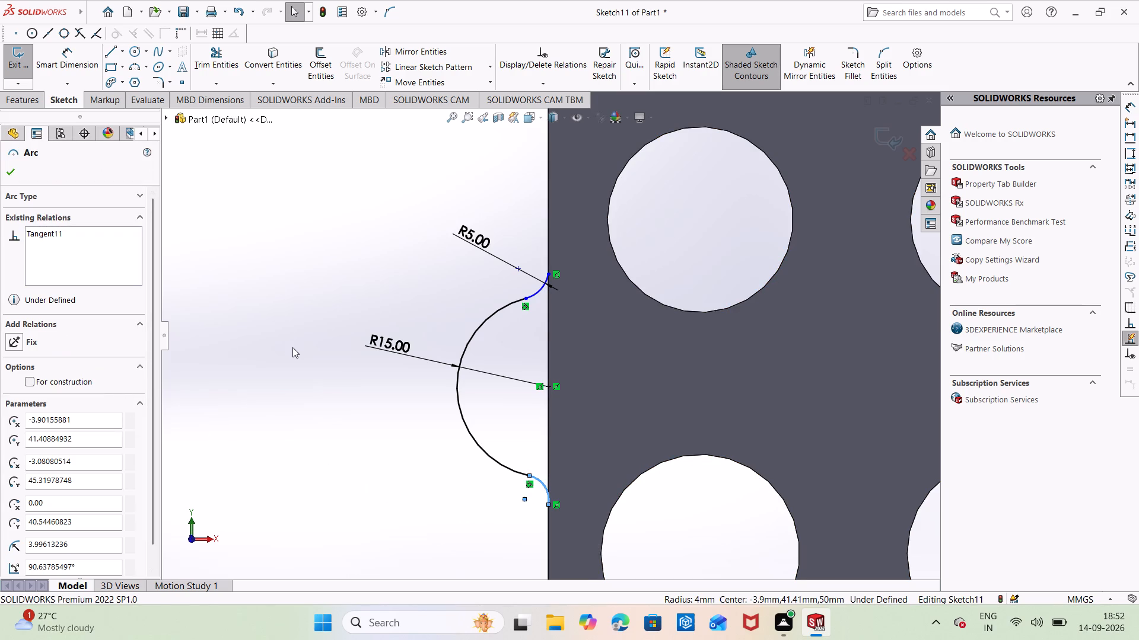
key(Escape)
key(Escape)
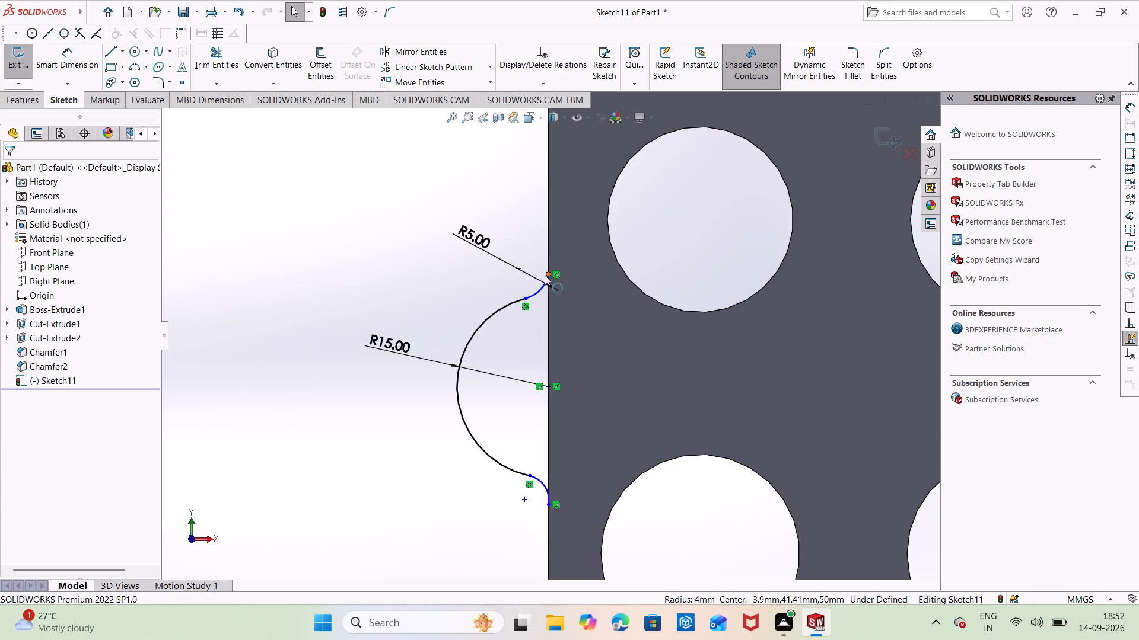
Make the small upper corner arc tangent to the block's short edge.
ctrl+click(542, 288)
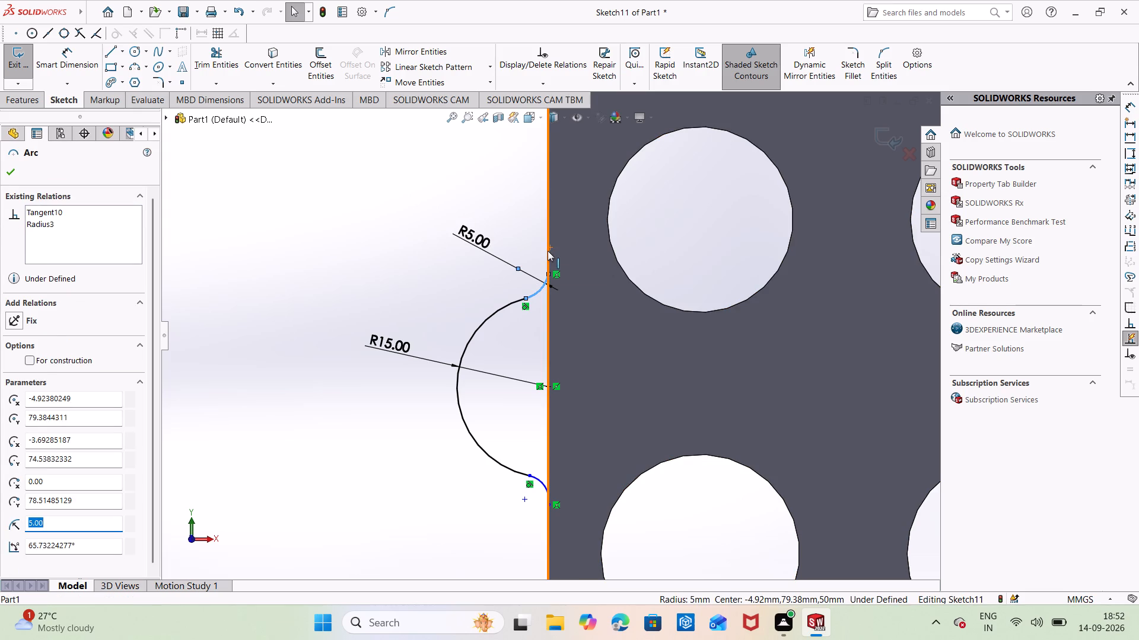
ctrl+click(548, 251)
click(45, 380)
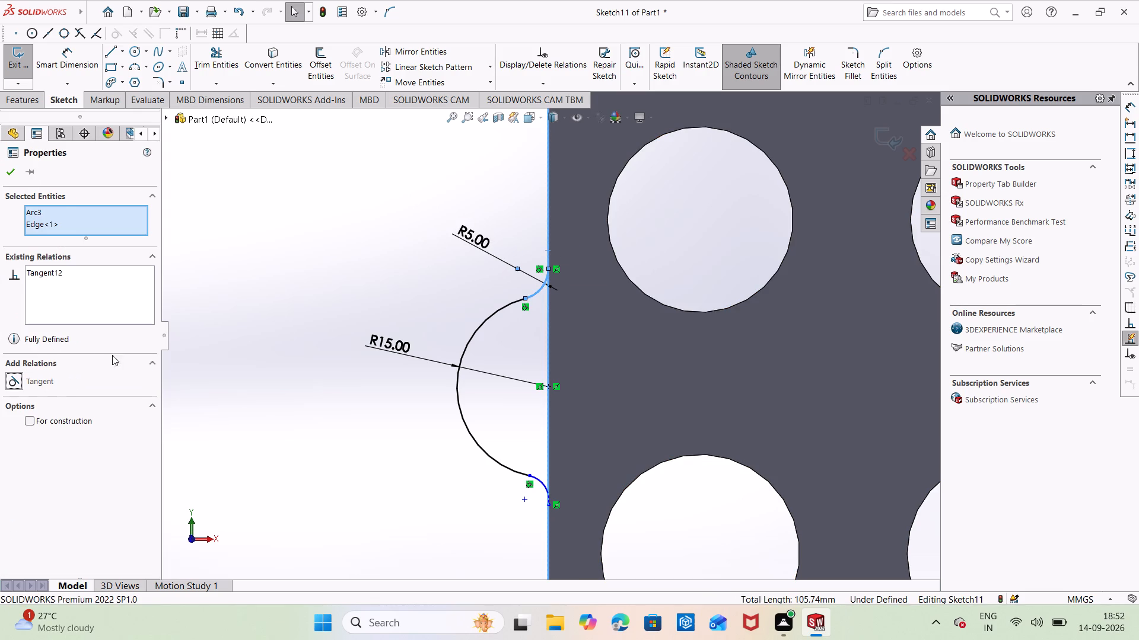
click(256, 309)
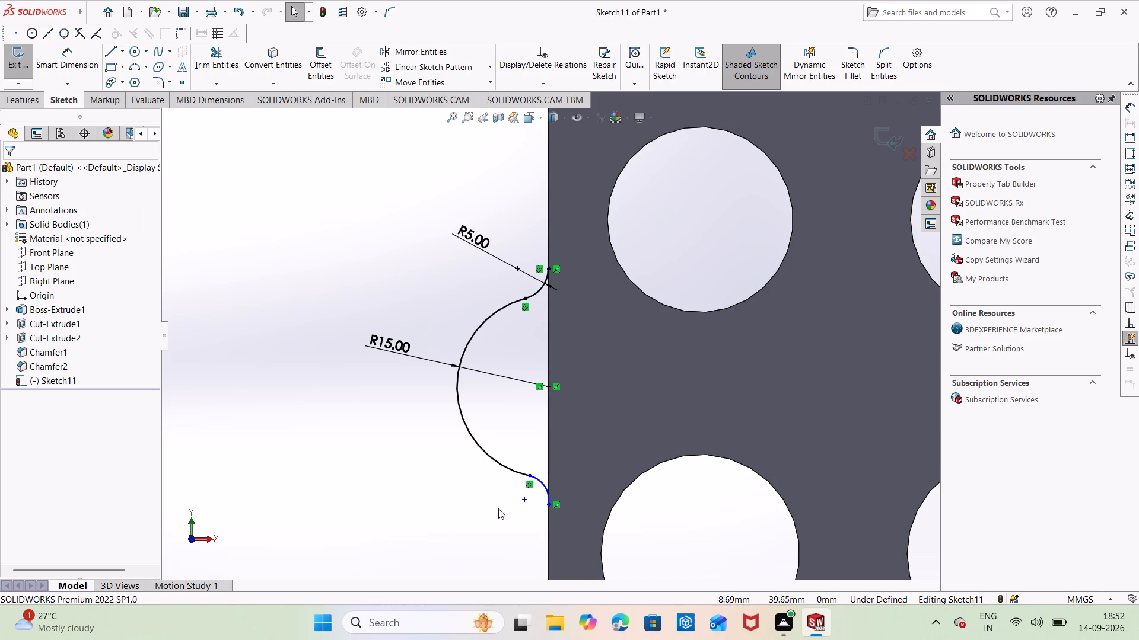
Make the small lower corner arc tangent to the block's short edge.
ctrl+click(544, 482)
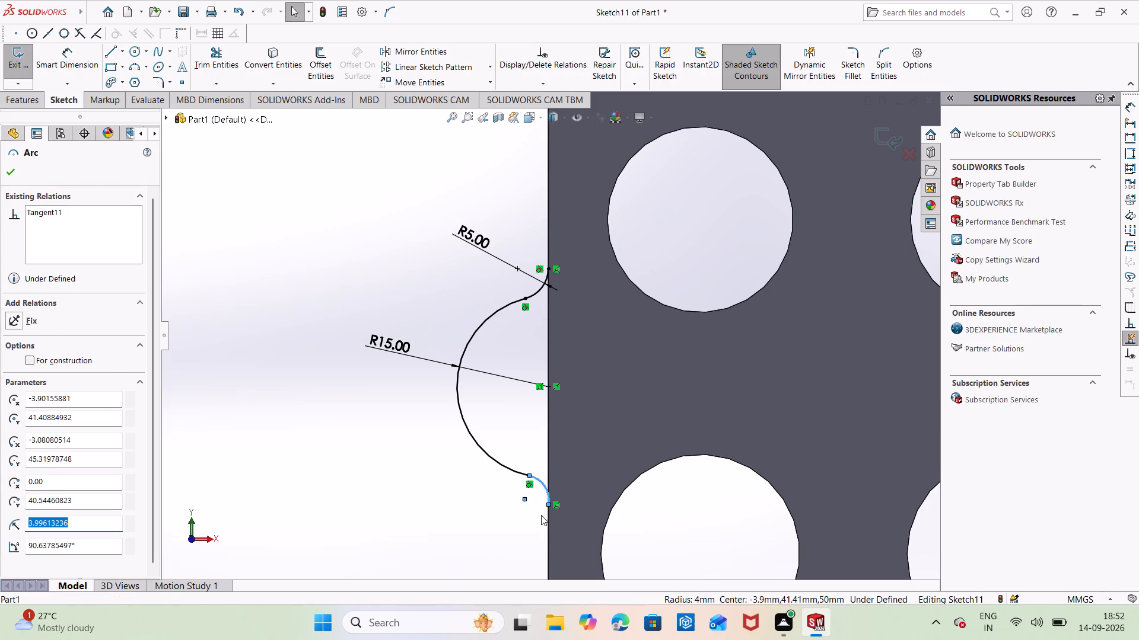
ctrl+click(549, 515)
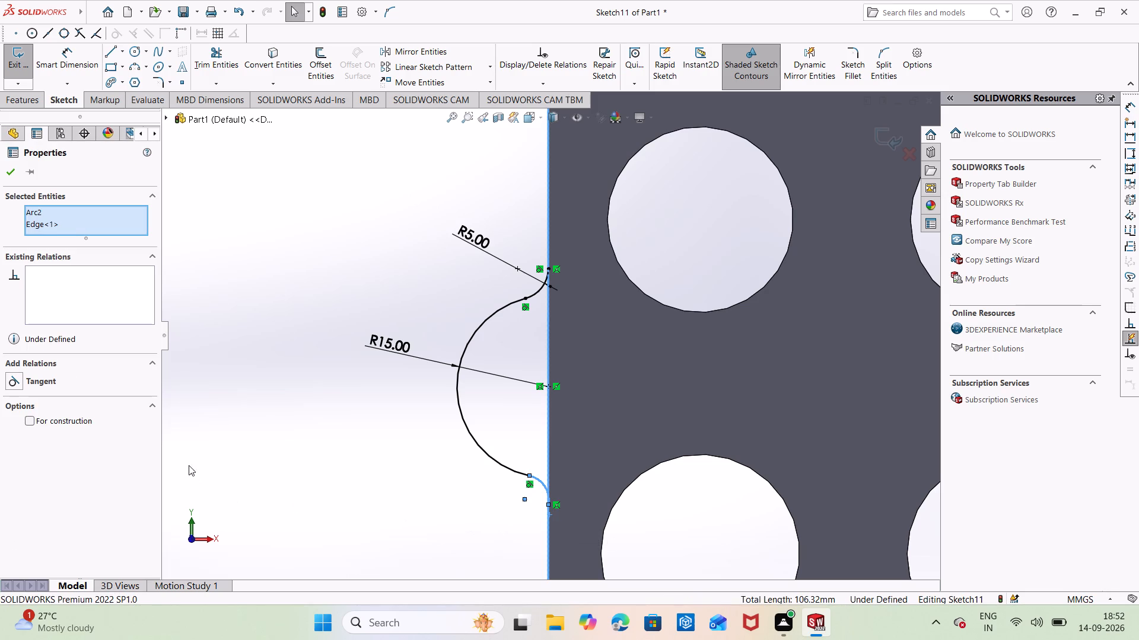
click(36, 375)
key(Escape)
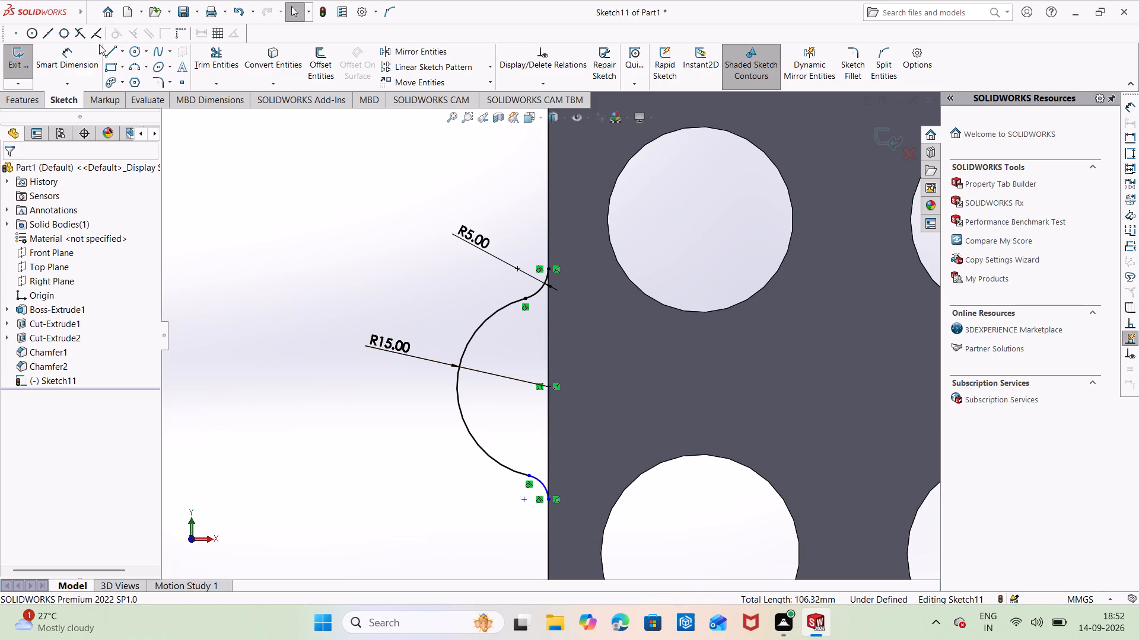
Dimension the small lower corner arc with a radius of 5 mm.
click(84, 54)
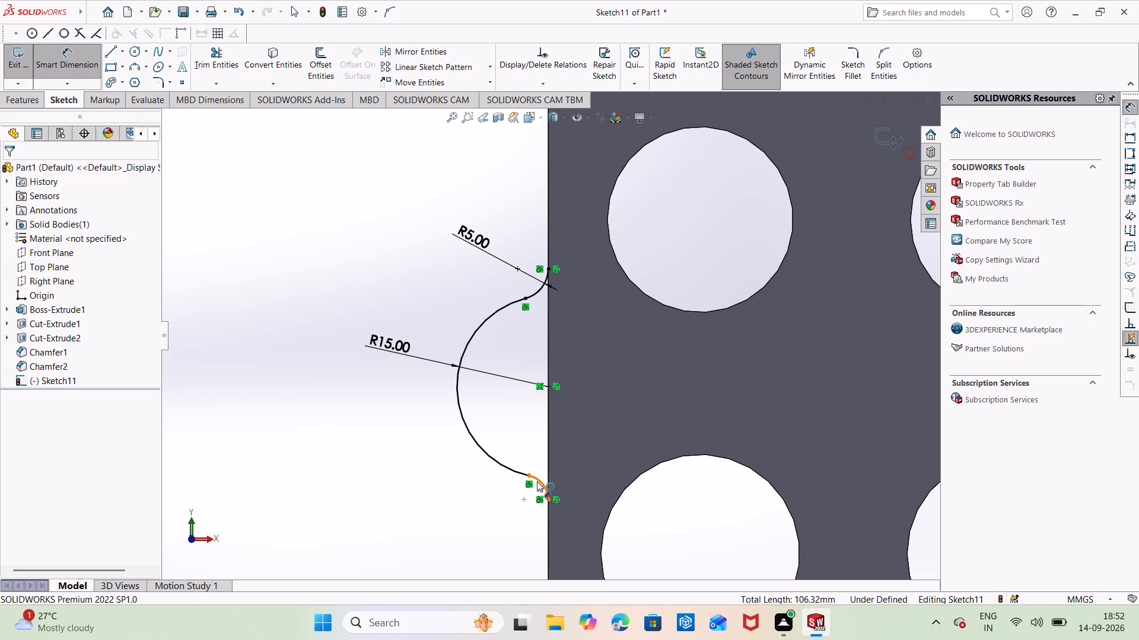
click(537, 480)
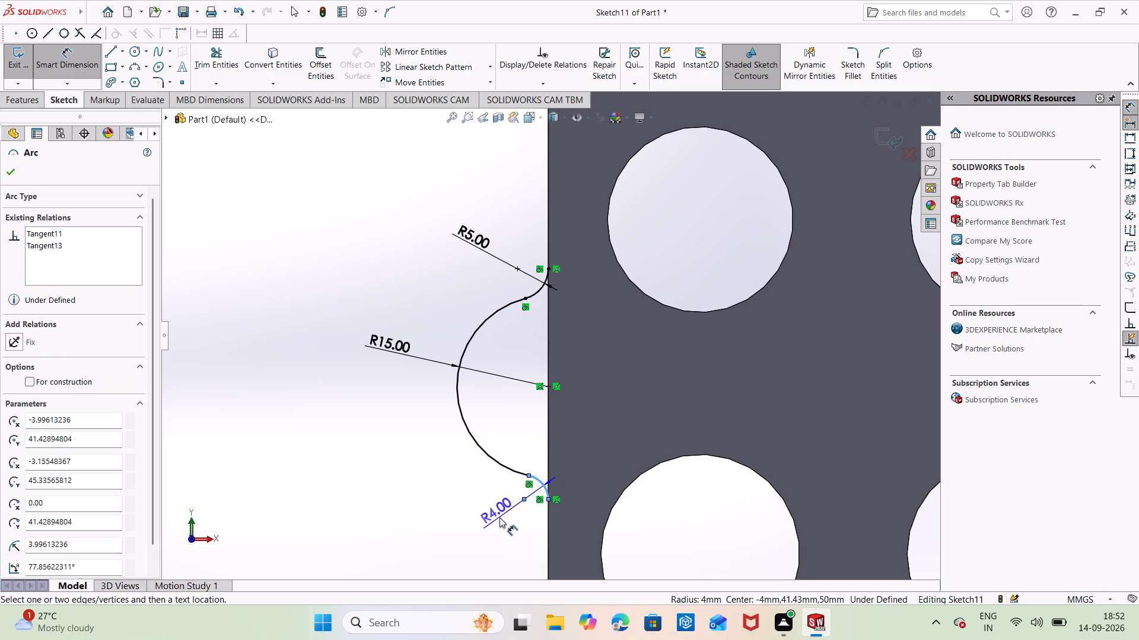
click(499, 517)
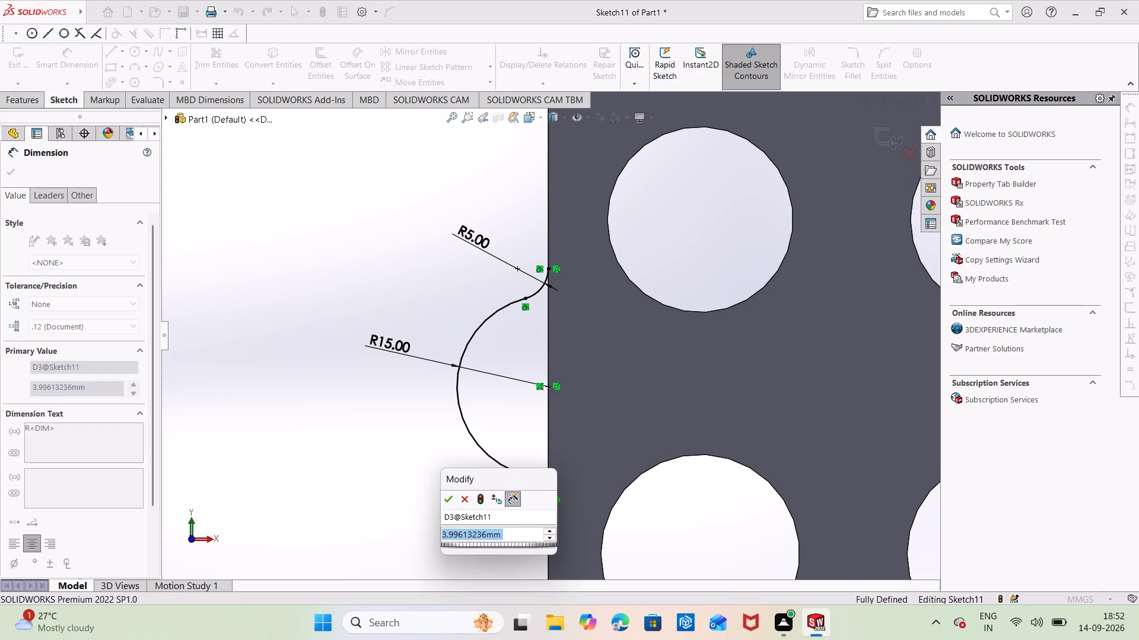
key(BackSpace)
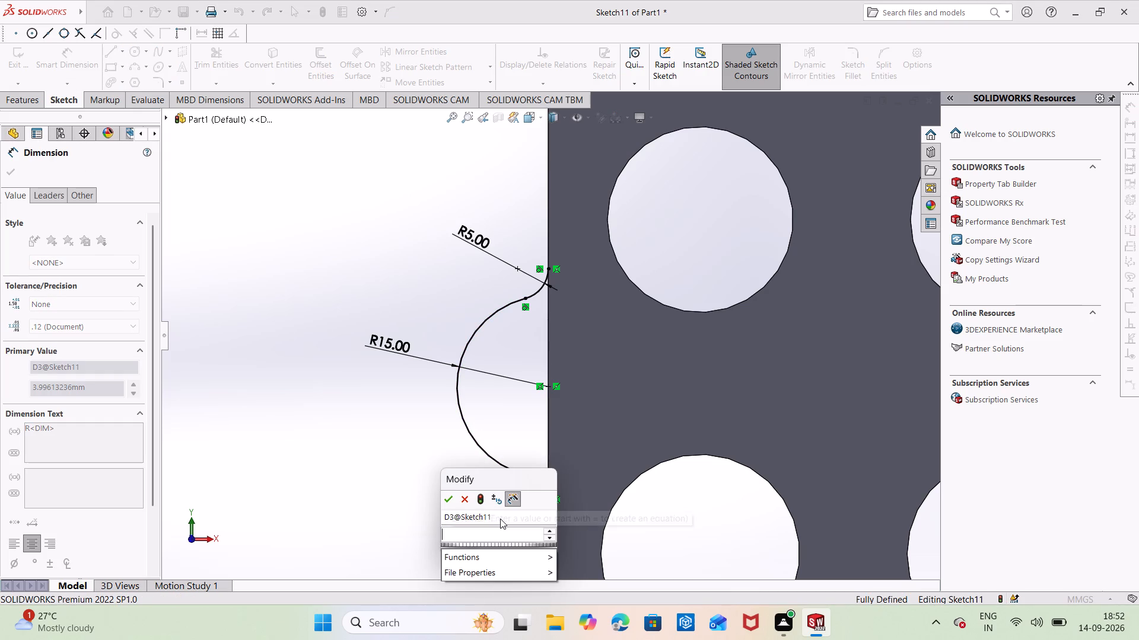
key(5)
key(Return)
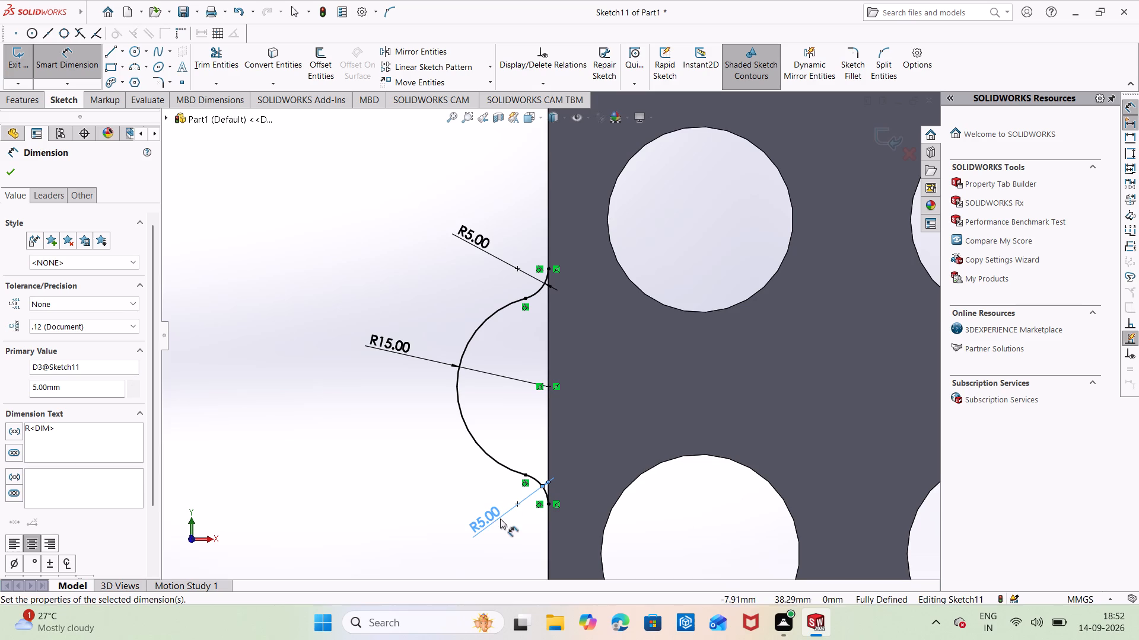
click(380, 368)
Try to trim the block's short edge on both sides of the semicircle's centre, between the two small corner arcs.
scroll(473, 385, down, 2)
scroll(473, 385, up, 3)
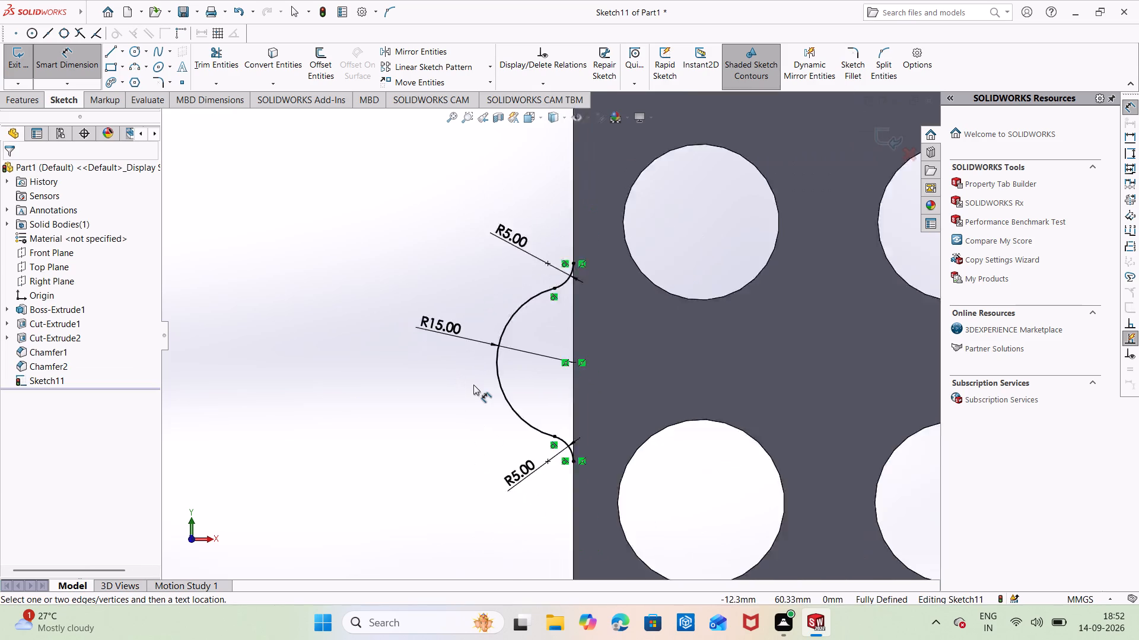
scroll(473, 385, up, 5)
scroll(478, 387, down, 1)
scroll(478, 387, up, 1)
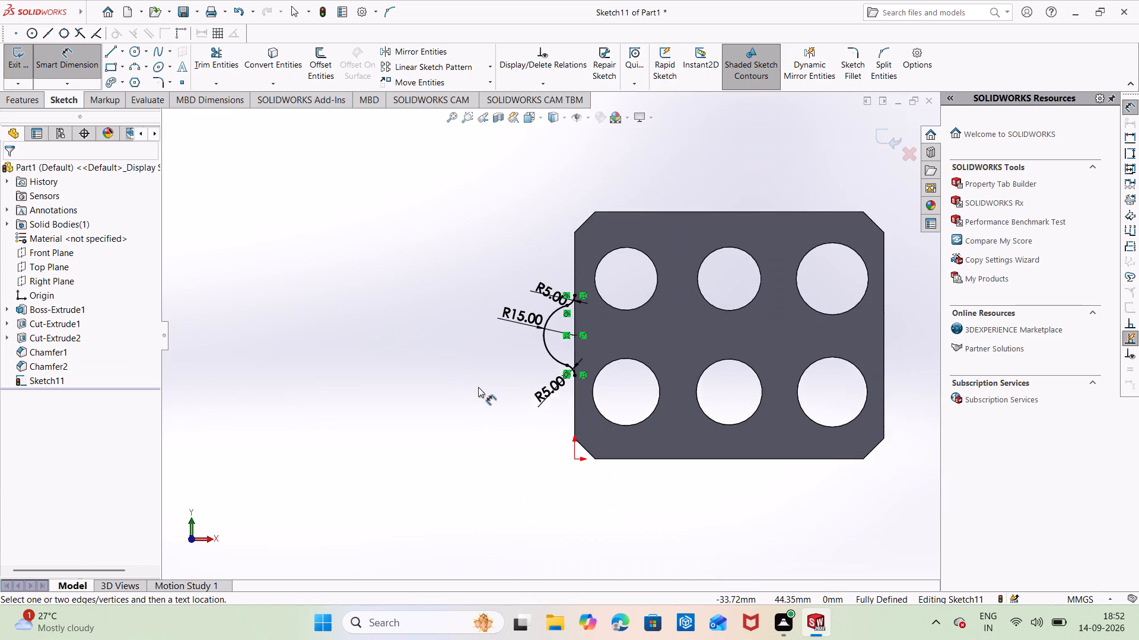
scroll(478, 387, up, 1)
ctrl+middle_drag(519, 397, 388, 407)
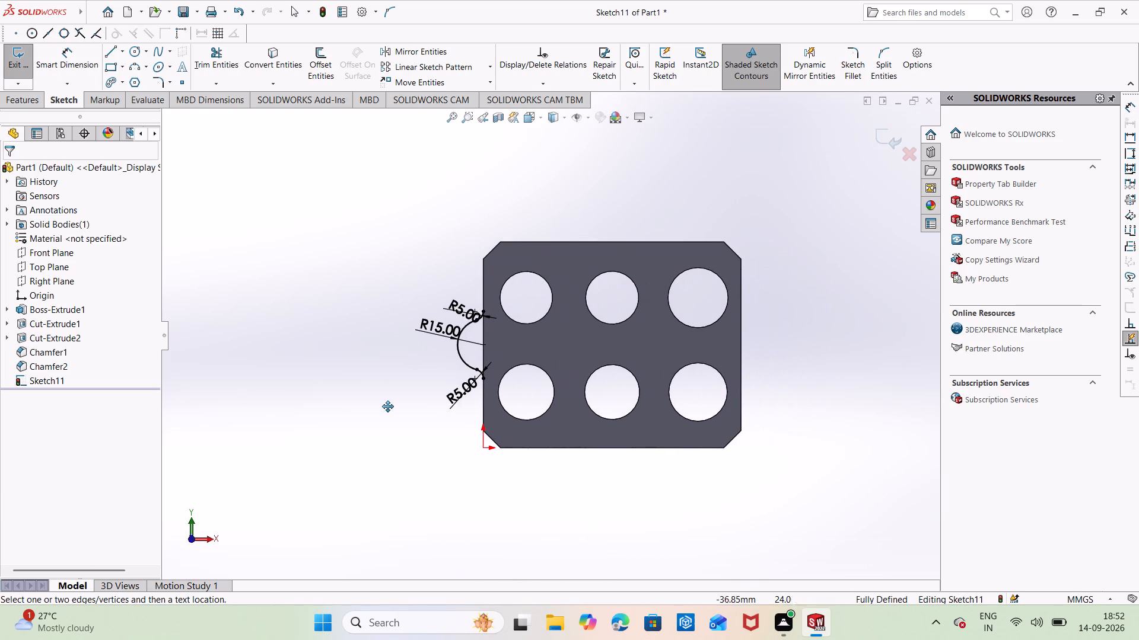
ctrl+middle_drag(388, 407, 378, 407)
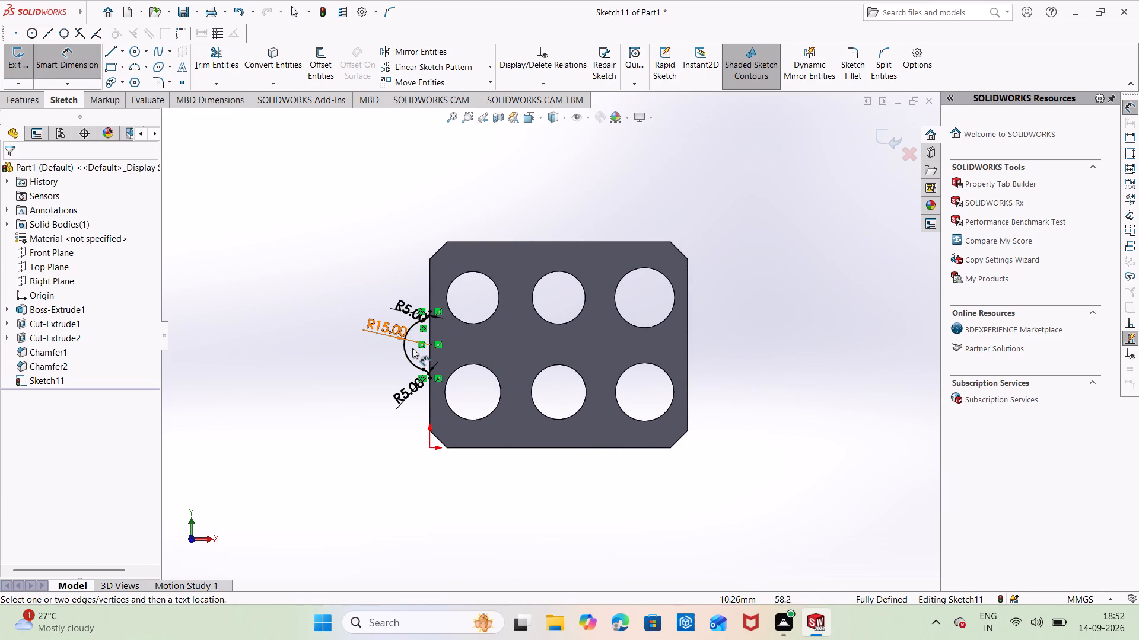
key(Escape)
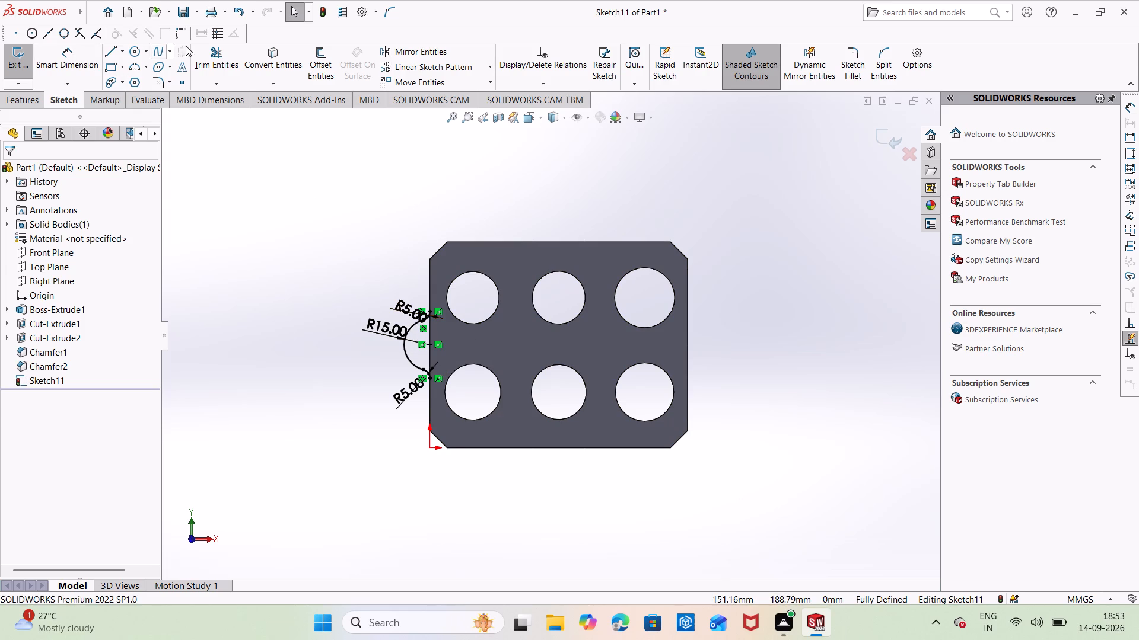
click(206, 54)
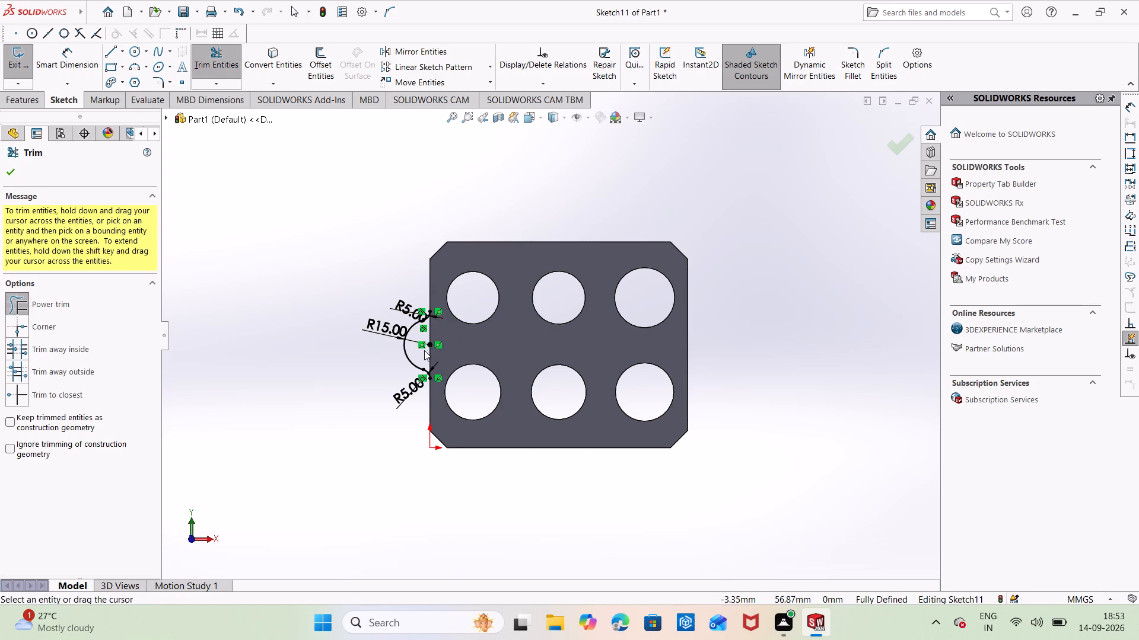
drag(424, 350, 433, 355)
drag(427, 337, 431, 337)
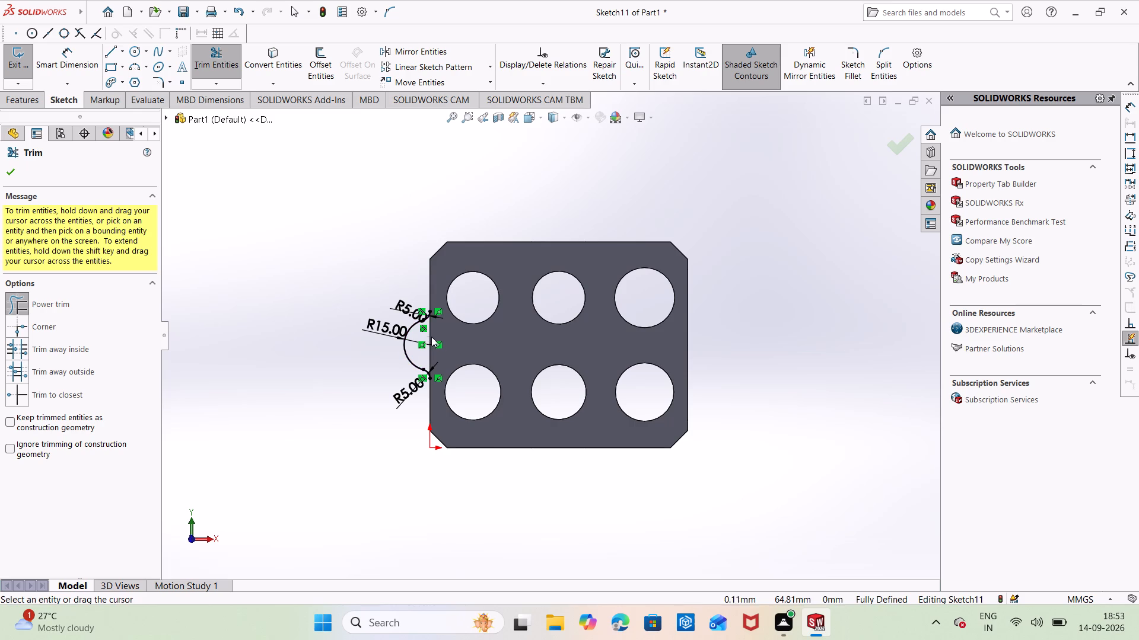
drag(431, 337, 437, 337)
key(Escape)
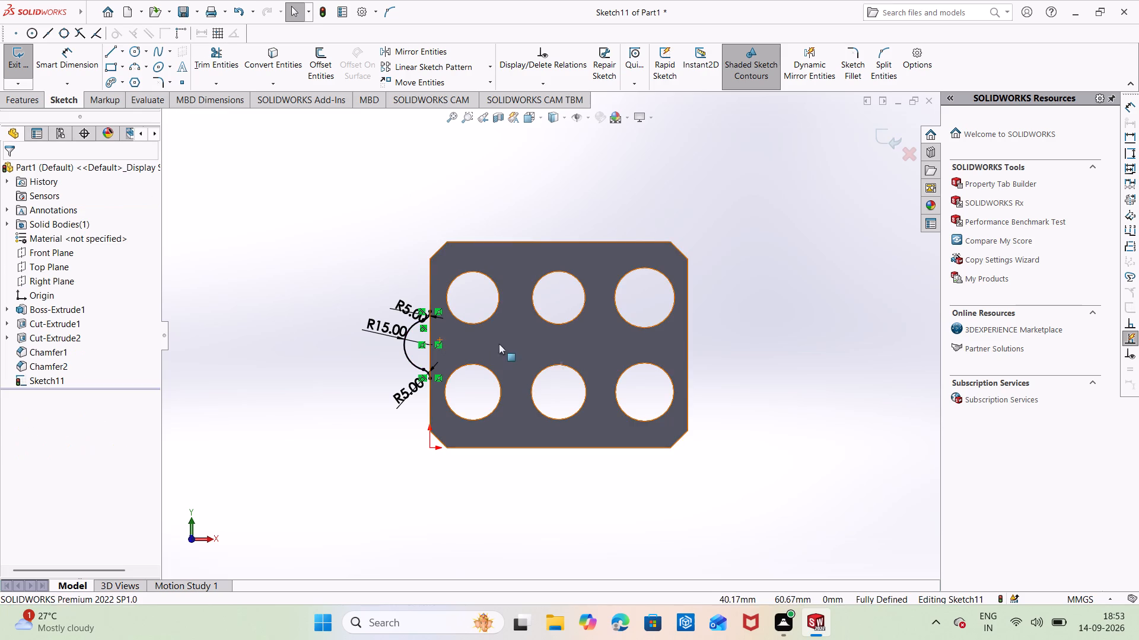
Start a boss extrusion of the semicircle sketch and close its open profile with the block's model edges.
click(26, 97)
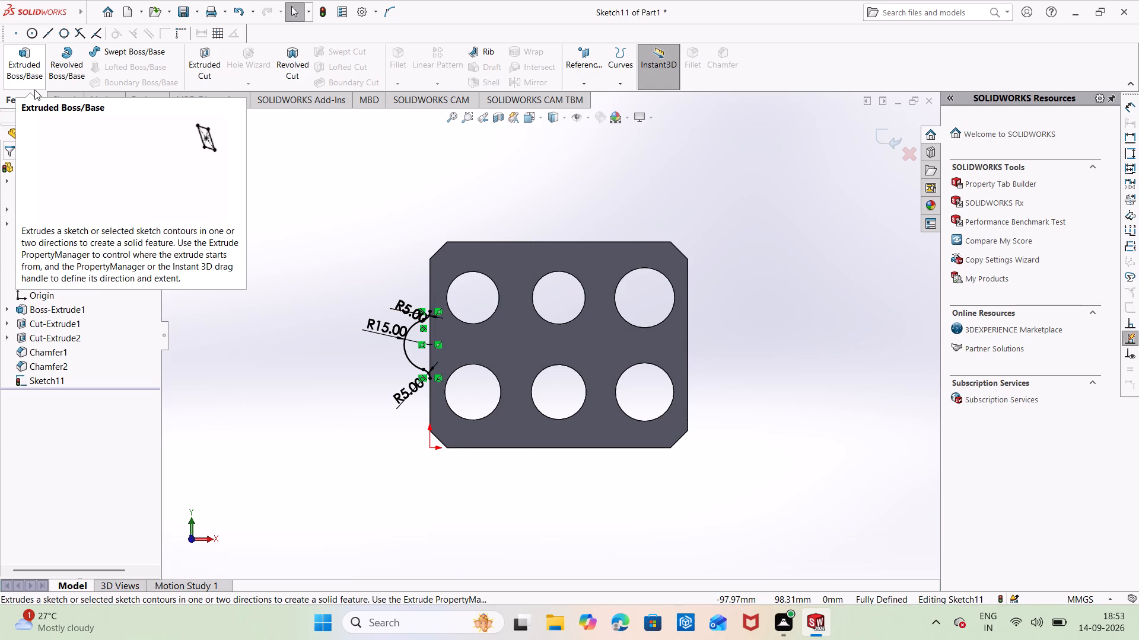
click(29, 61)
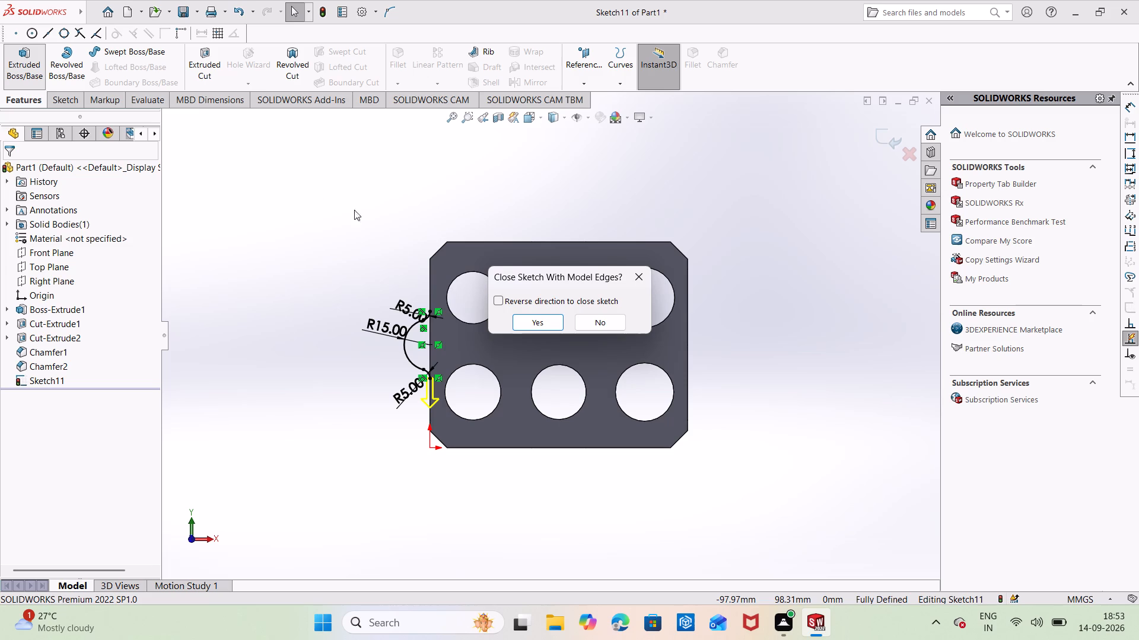
click(529, 325)
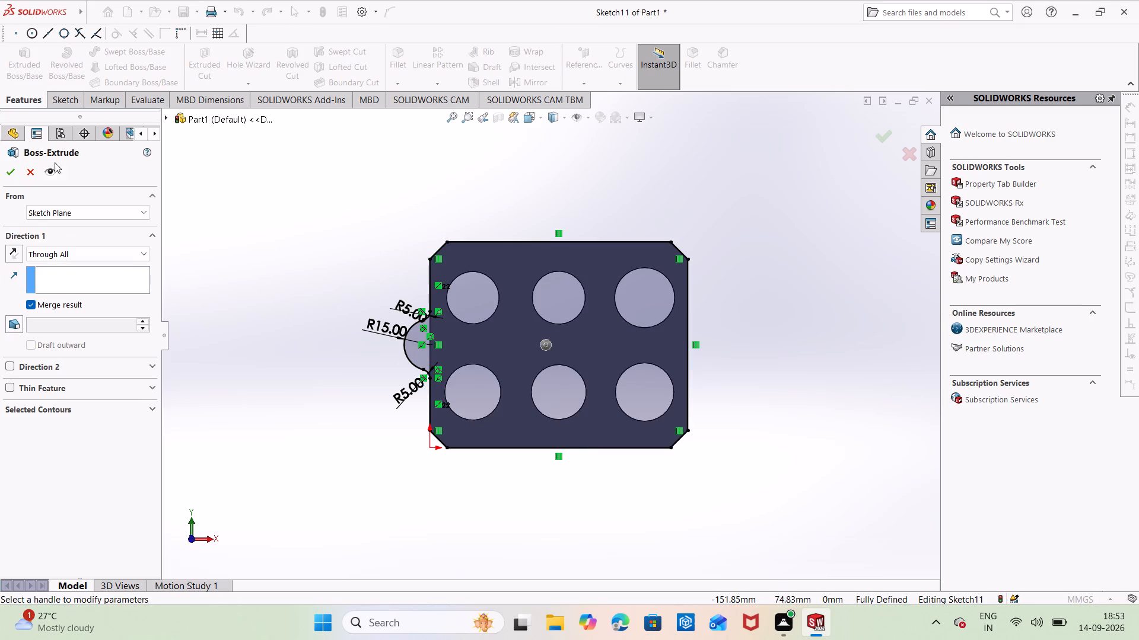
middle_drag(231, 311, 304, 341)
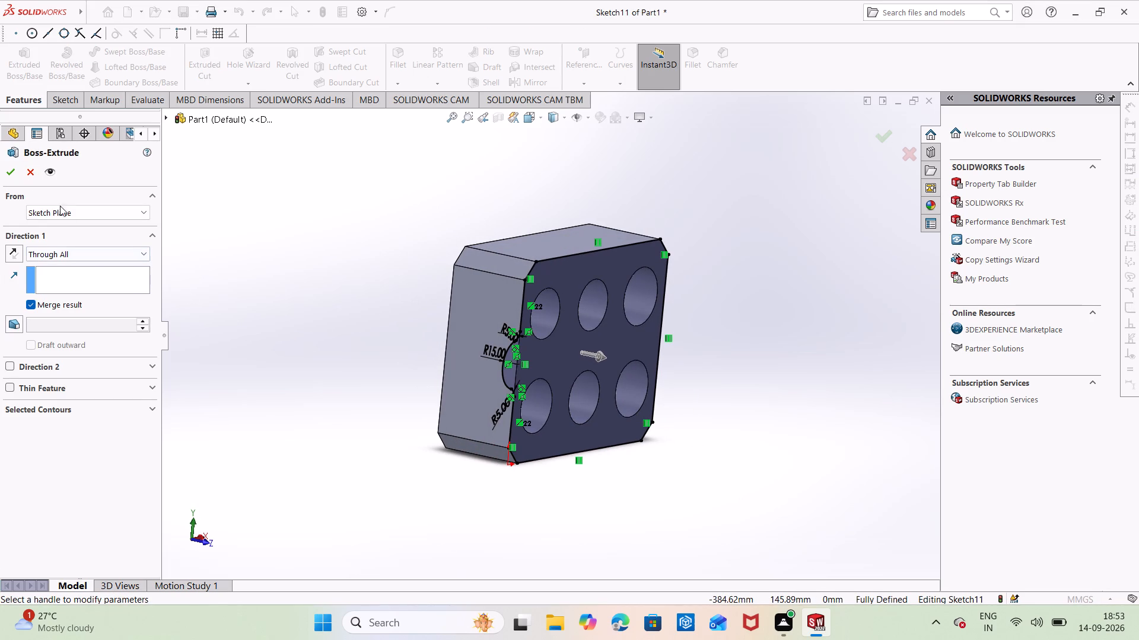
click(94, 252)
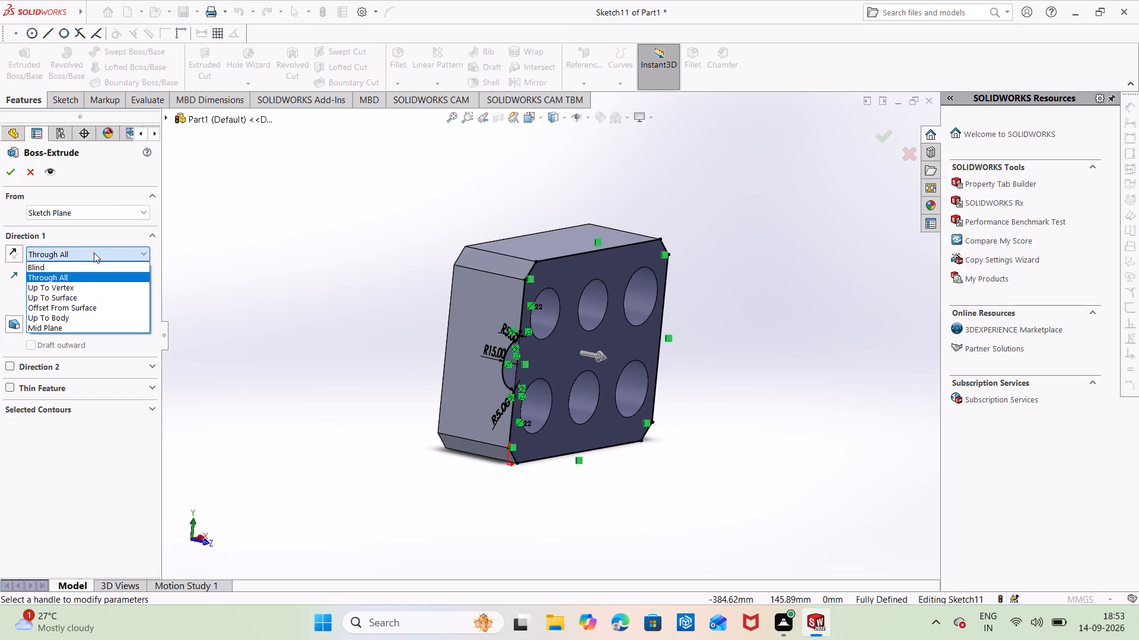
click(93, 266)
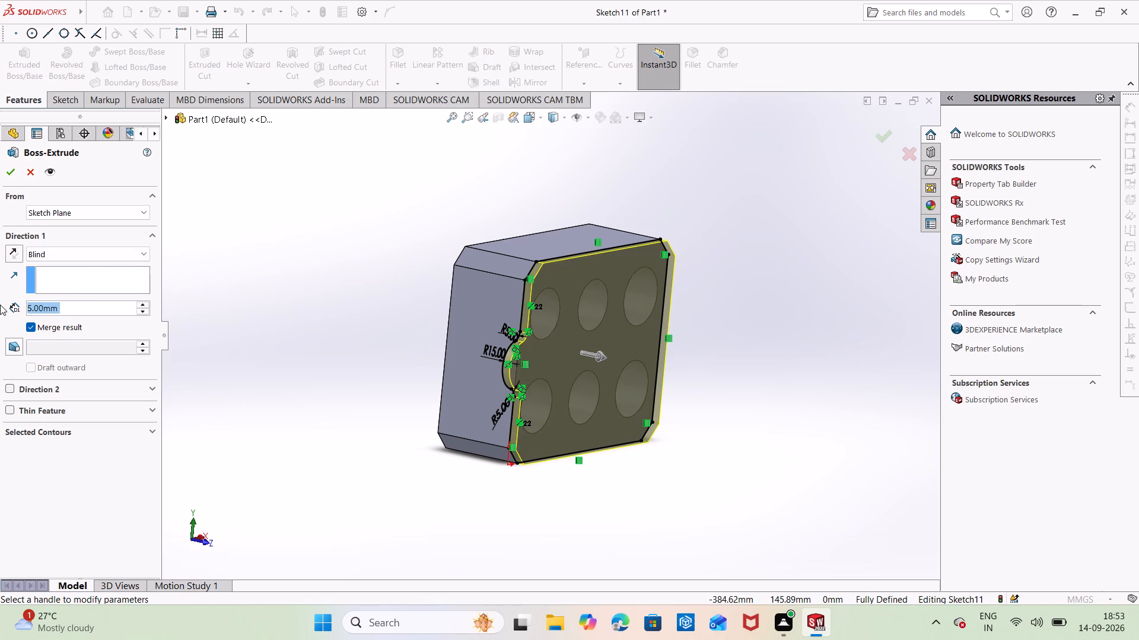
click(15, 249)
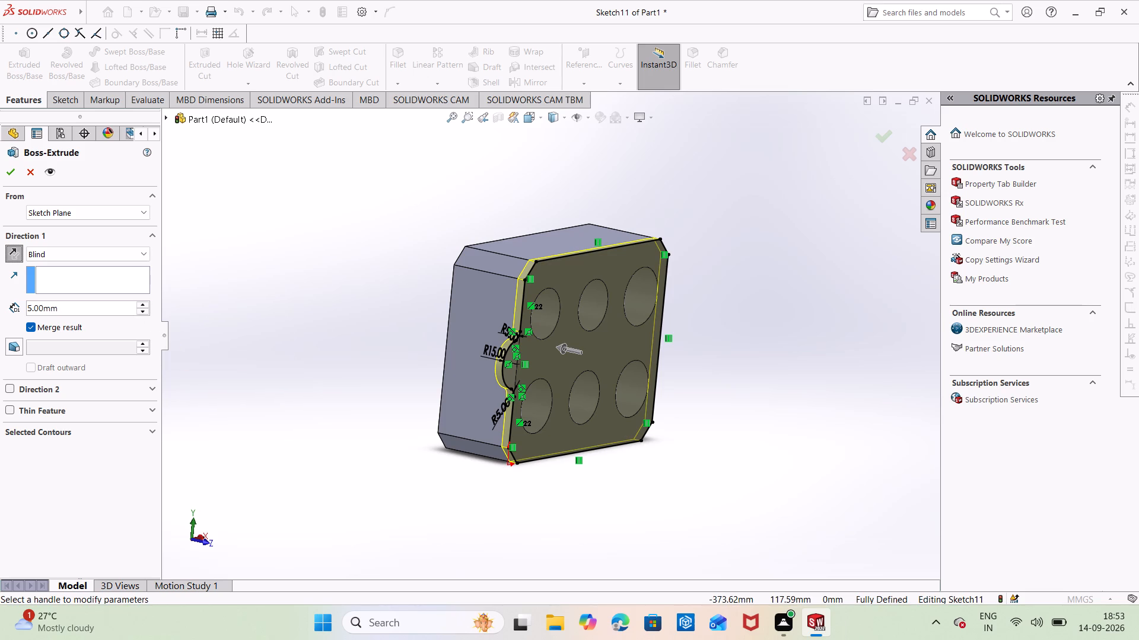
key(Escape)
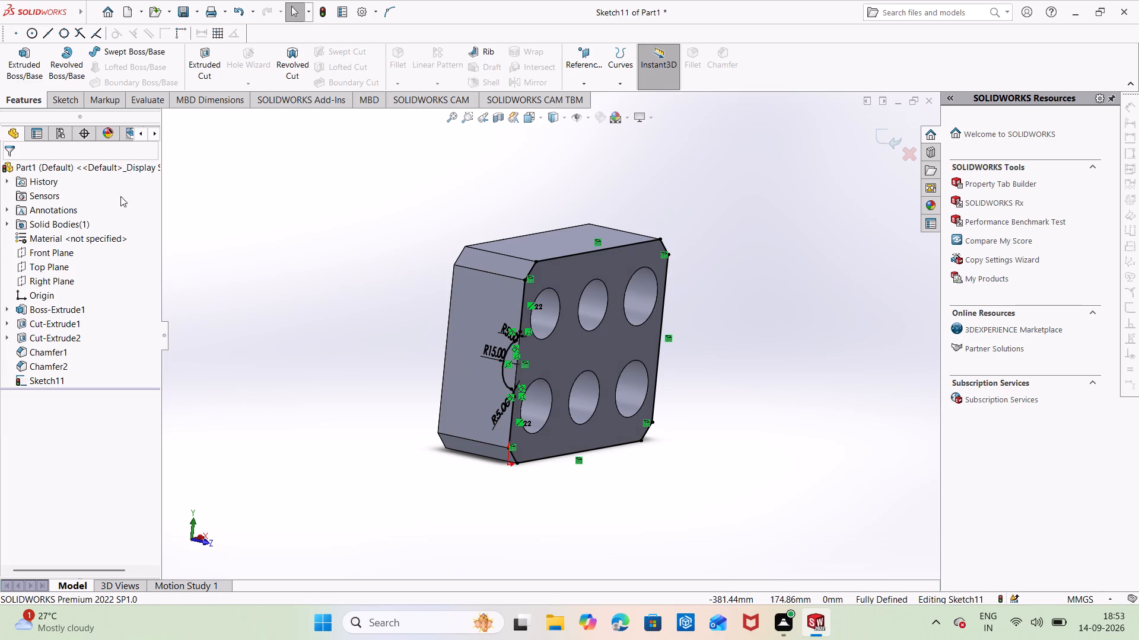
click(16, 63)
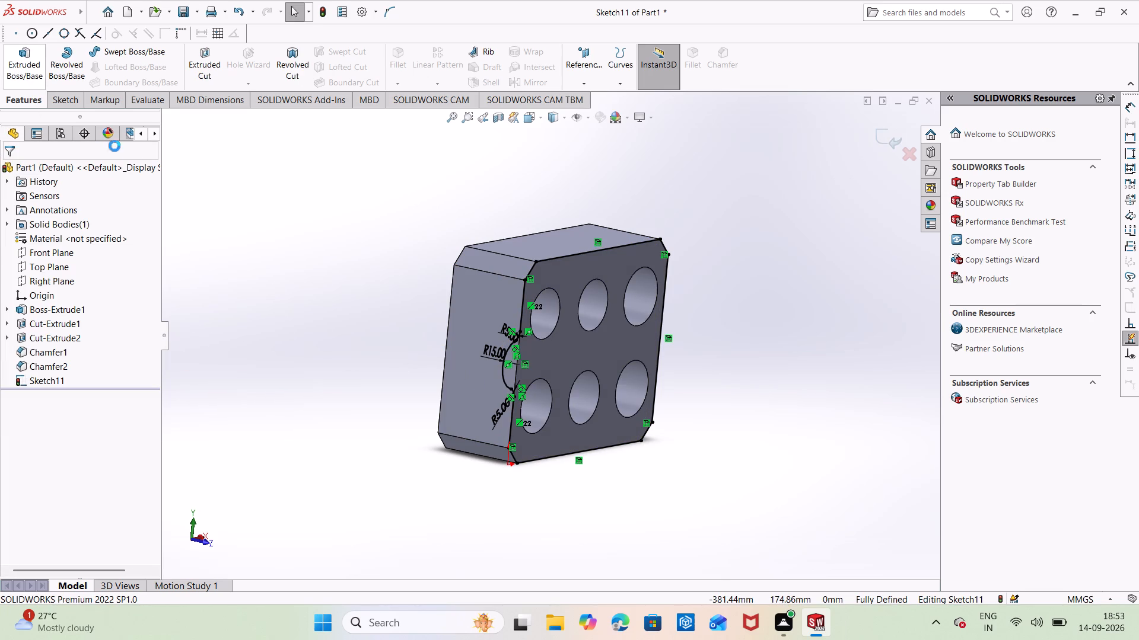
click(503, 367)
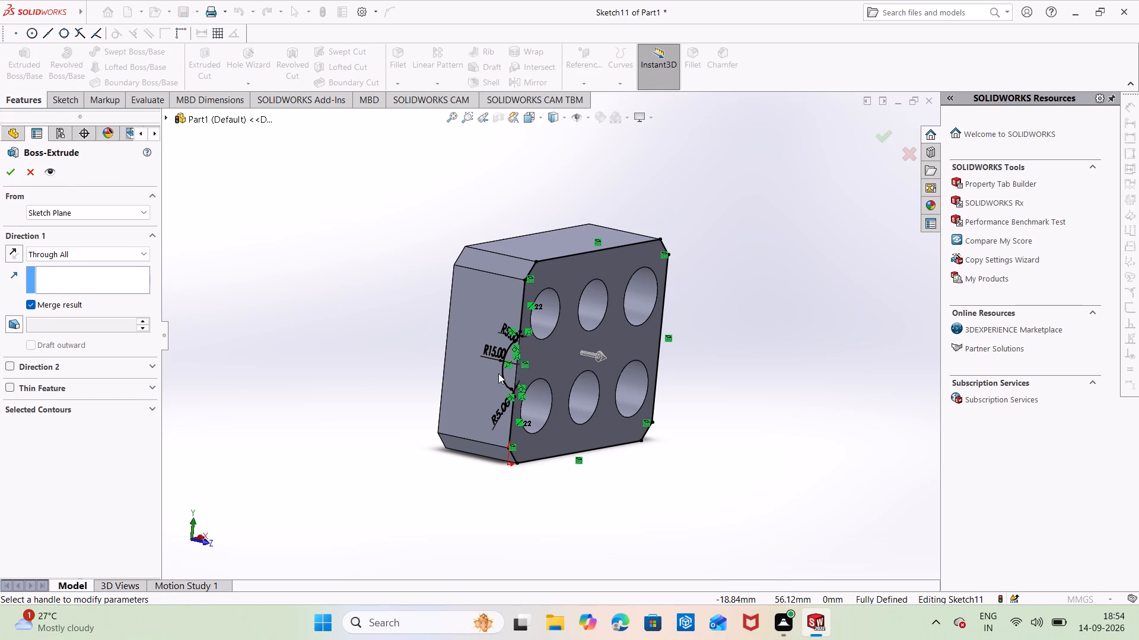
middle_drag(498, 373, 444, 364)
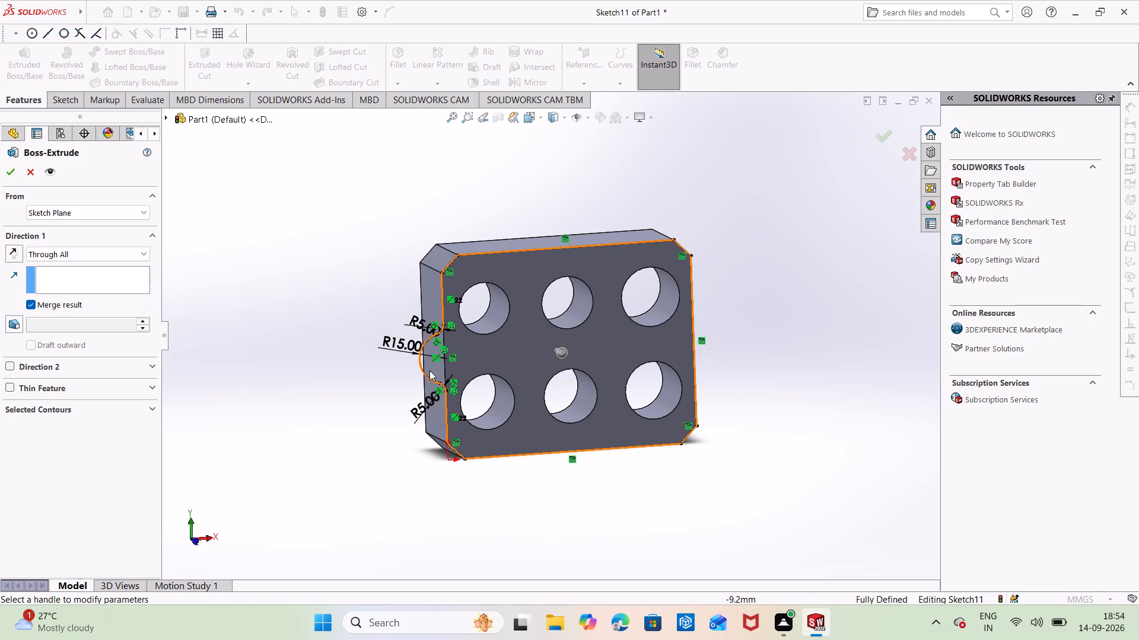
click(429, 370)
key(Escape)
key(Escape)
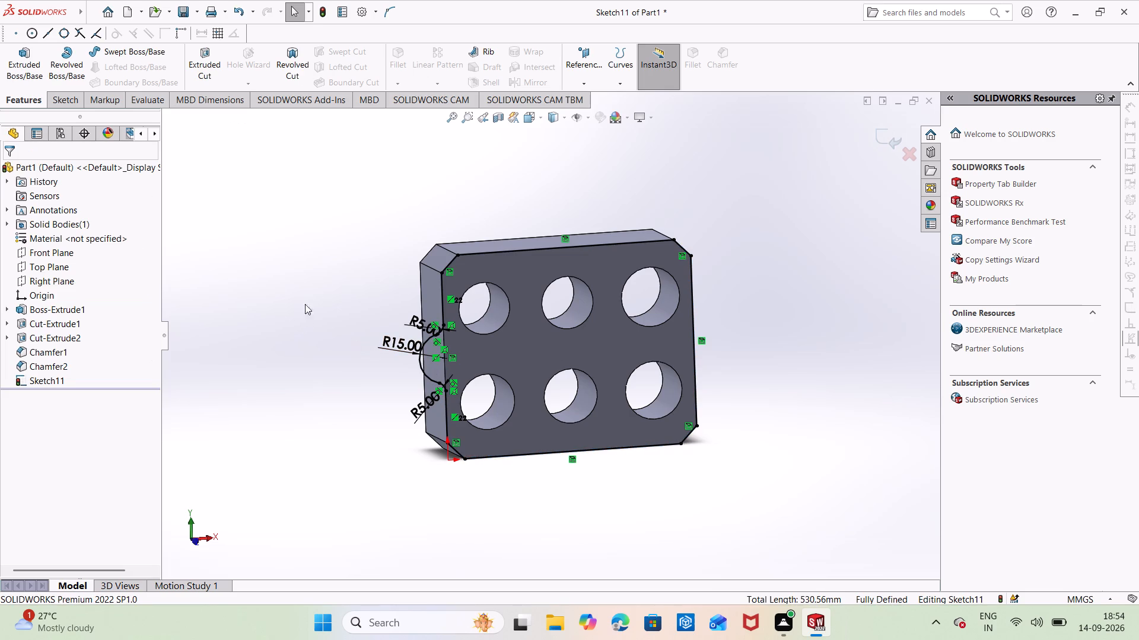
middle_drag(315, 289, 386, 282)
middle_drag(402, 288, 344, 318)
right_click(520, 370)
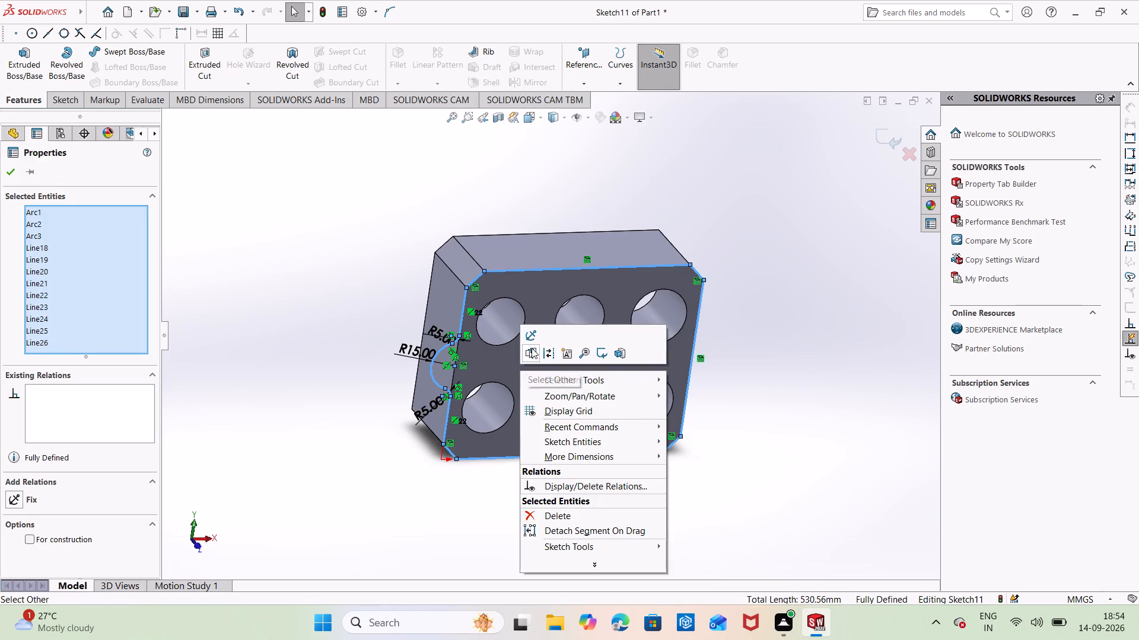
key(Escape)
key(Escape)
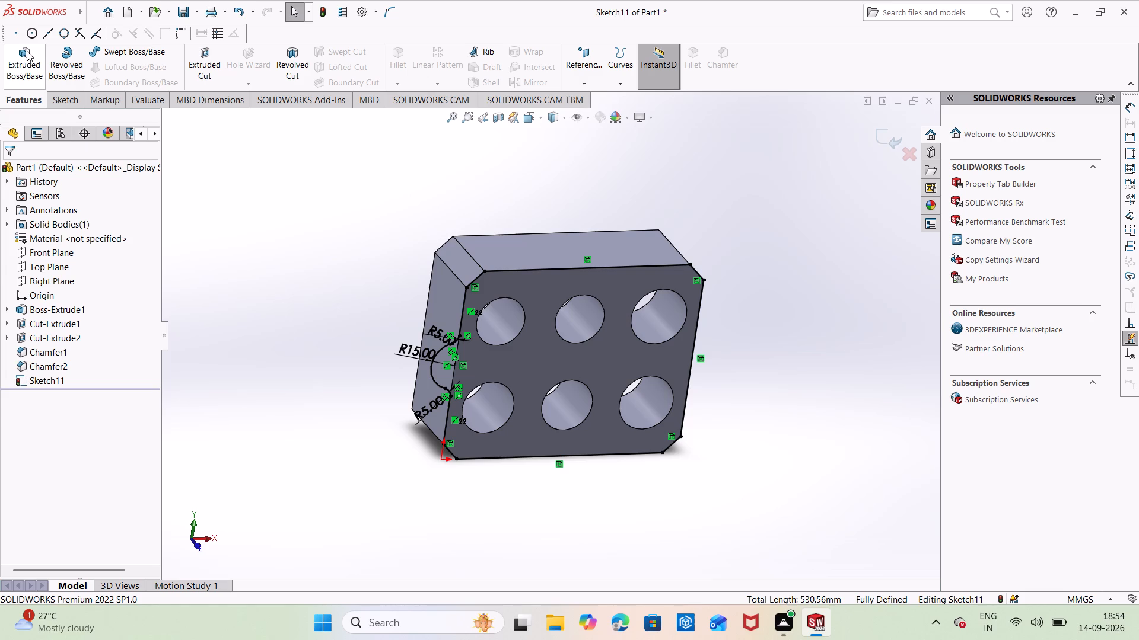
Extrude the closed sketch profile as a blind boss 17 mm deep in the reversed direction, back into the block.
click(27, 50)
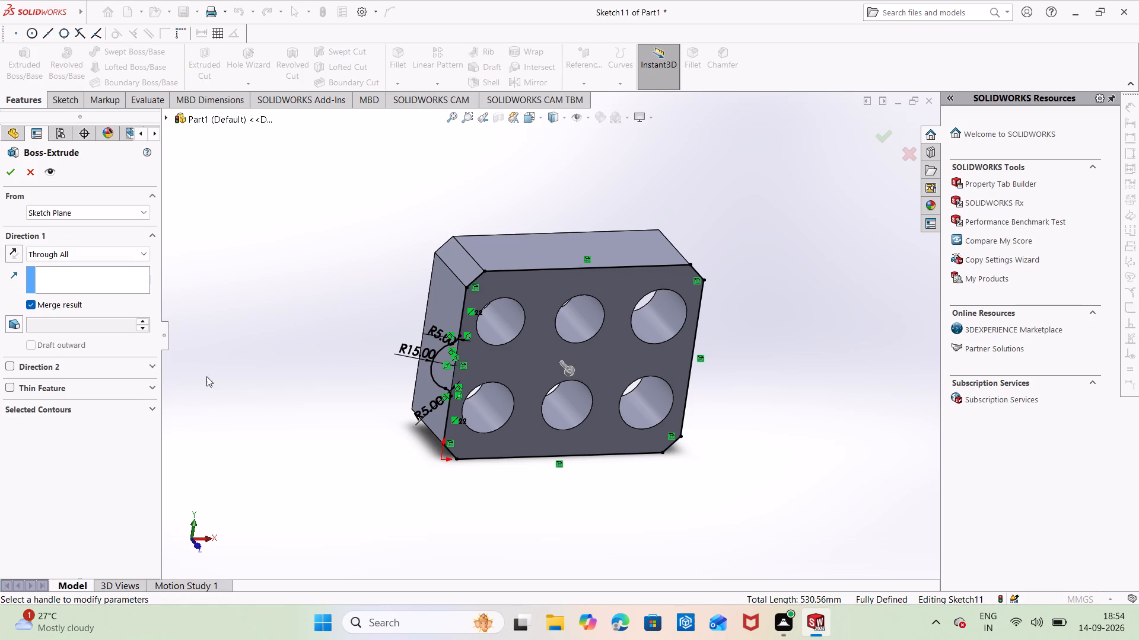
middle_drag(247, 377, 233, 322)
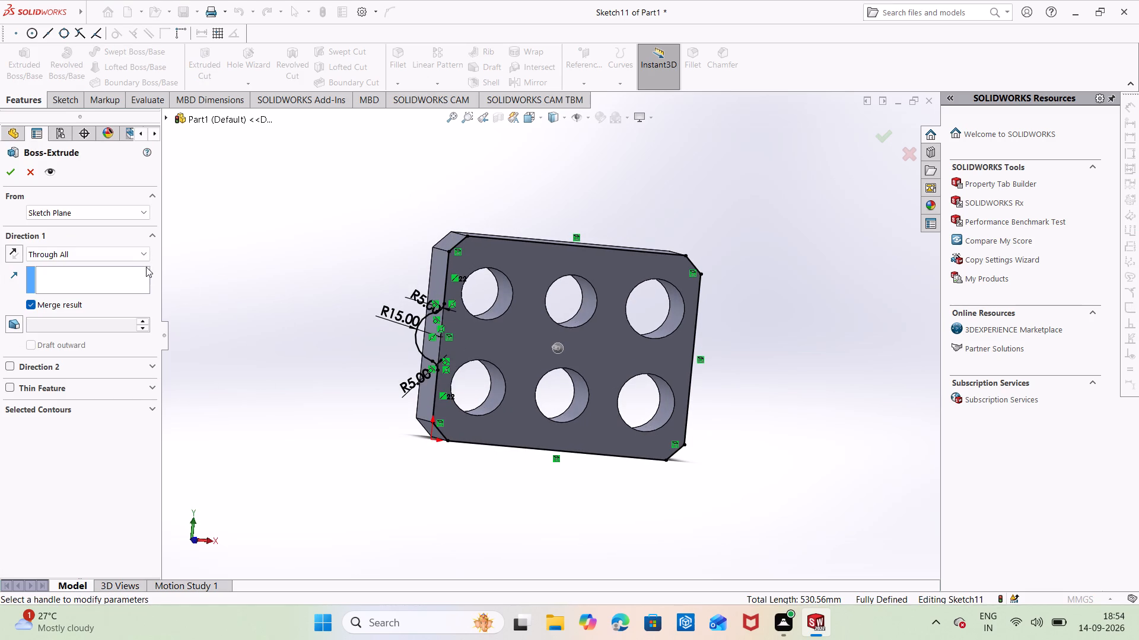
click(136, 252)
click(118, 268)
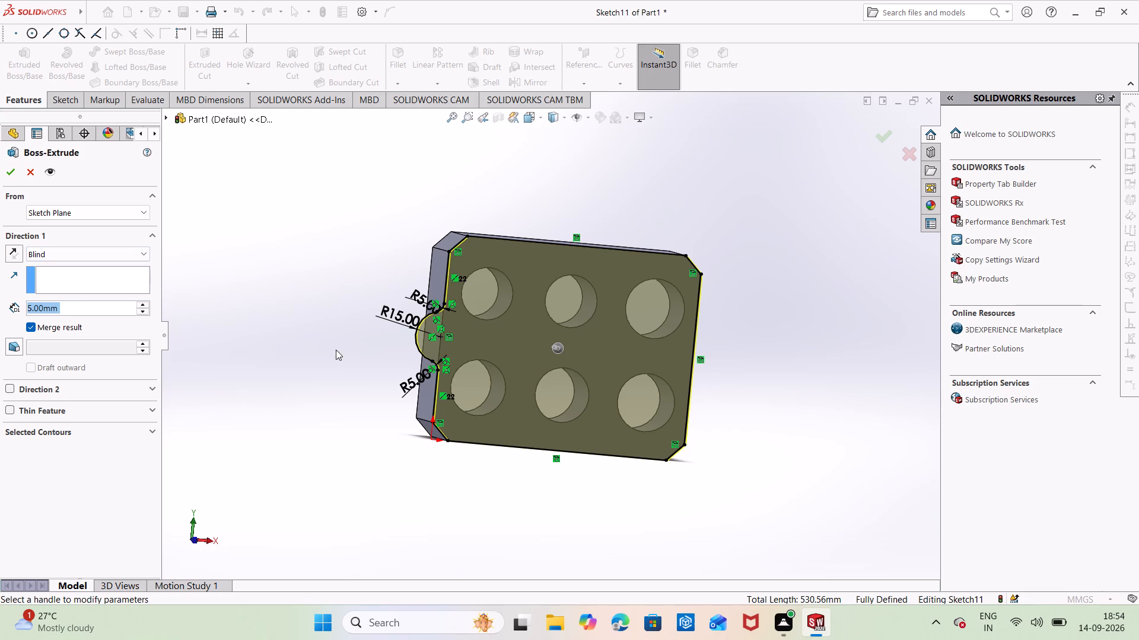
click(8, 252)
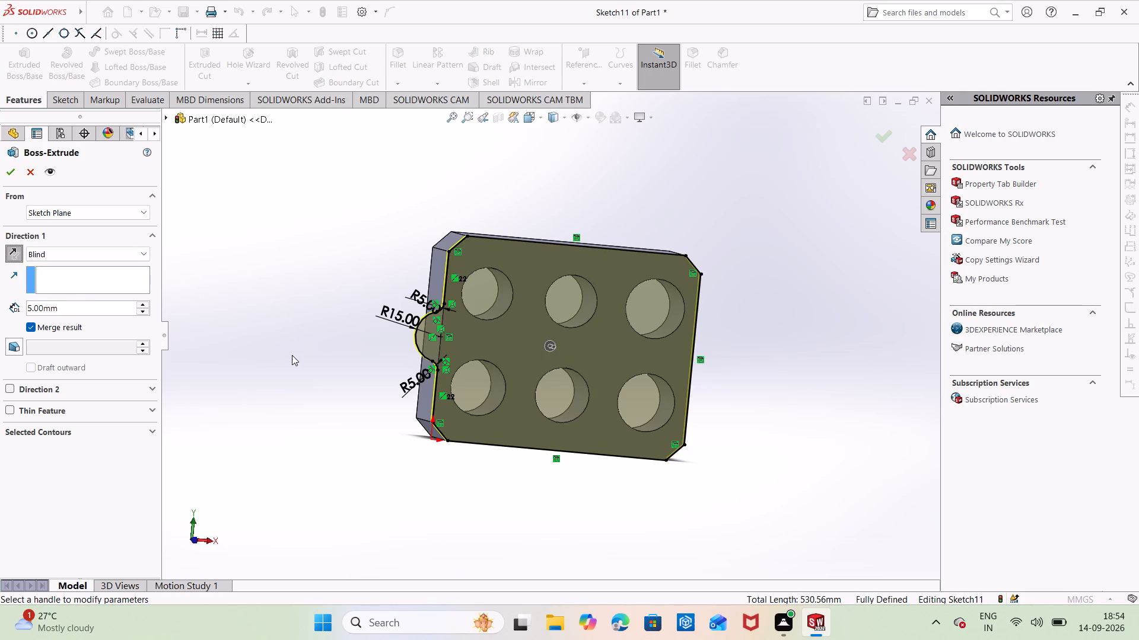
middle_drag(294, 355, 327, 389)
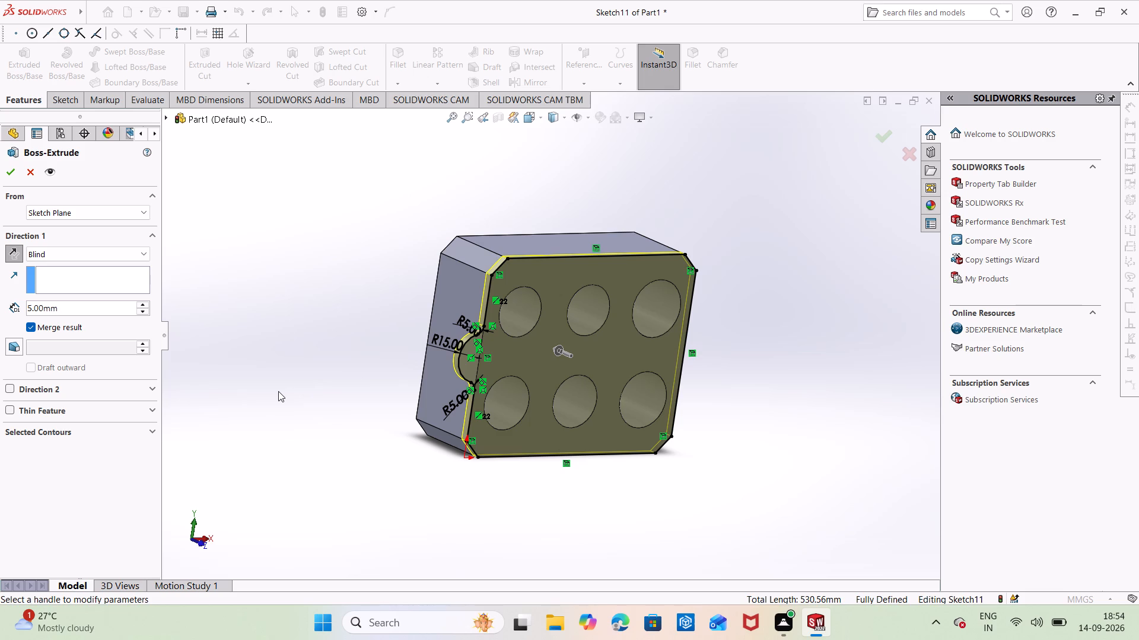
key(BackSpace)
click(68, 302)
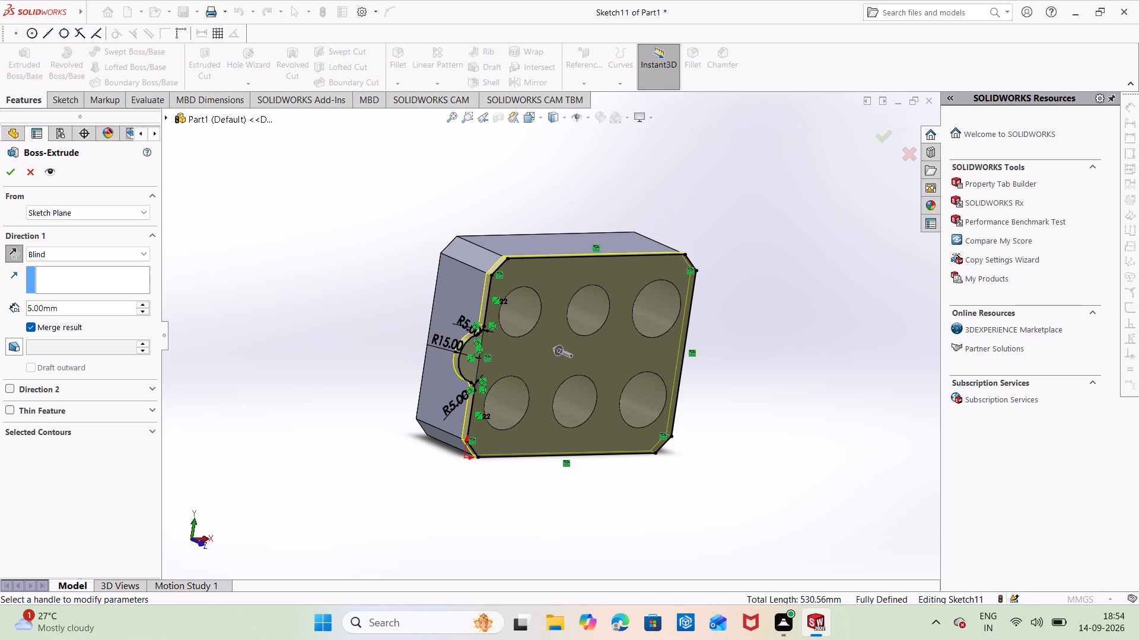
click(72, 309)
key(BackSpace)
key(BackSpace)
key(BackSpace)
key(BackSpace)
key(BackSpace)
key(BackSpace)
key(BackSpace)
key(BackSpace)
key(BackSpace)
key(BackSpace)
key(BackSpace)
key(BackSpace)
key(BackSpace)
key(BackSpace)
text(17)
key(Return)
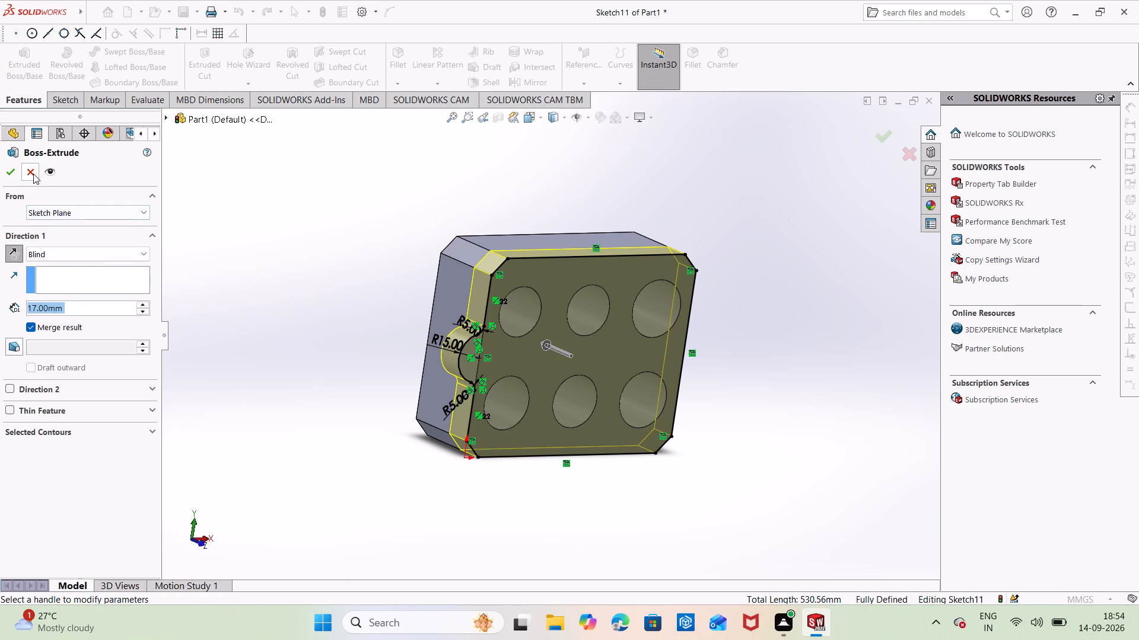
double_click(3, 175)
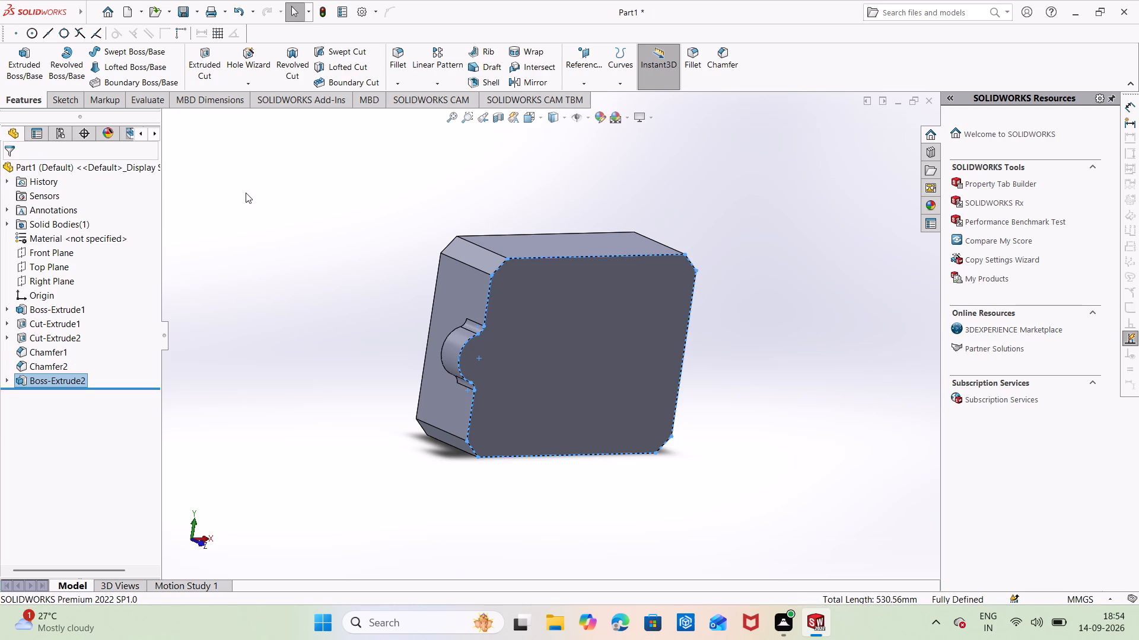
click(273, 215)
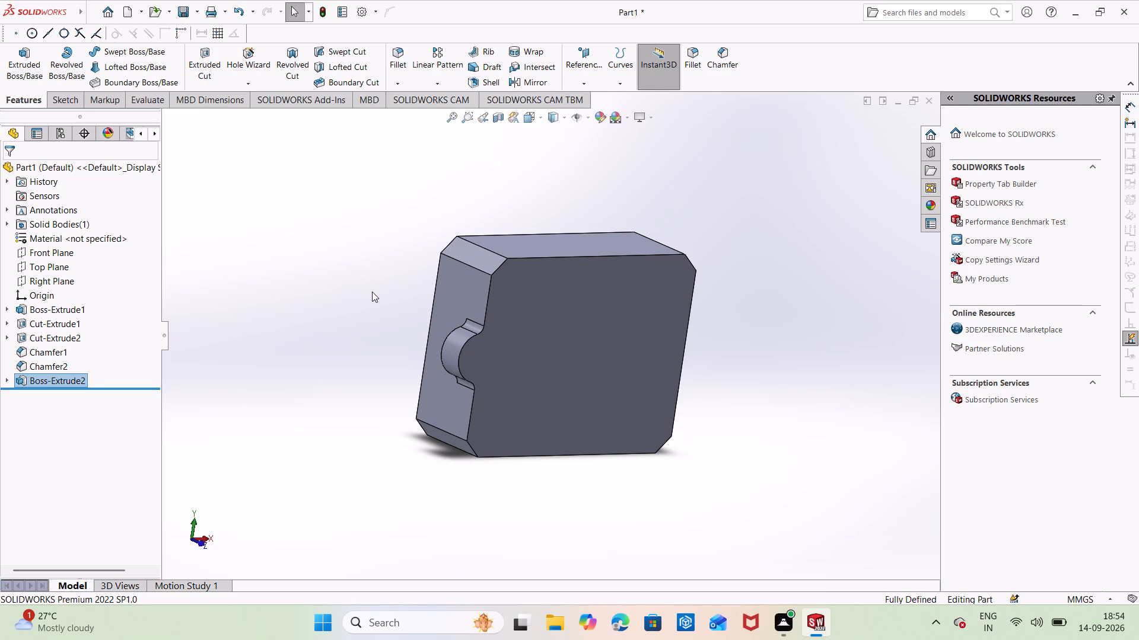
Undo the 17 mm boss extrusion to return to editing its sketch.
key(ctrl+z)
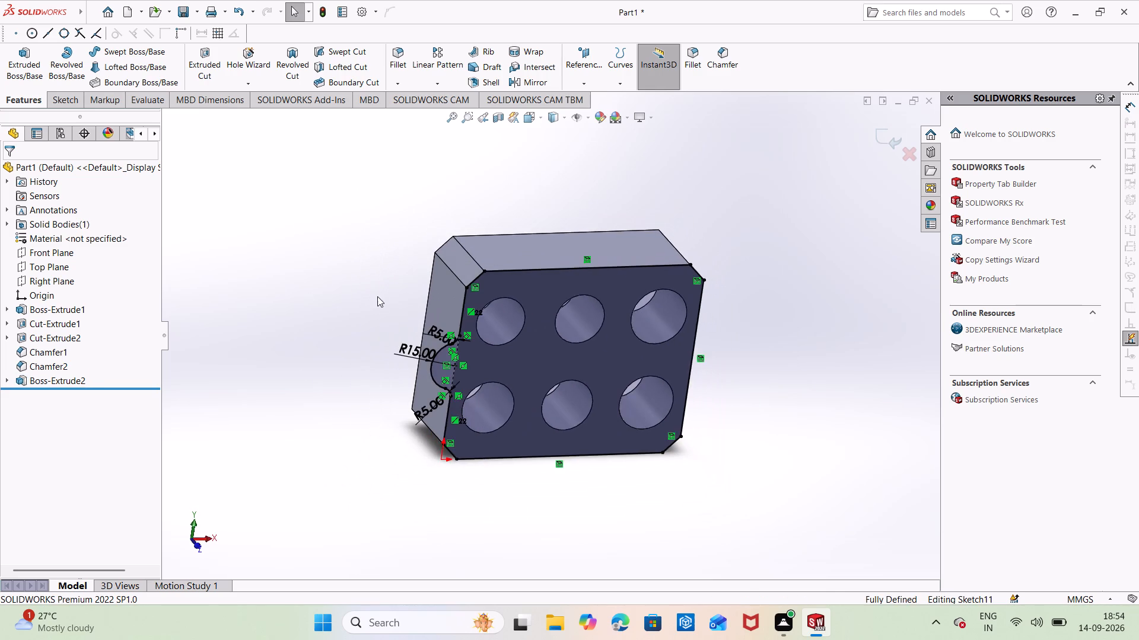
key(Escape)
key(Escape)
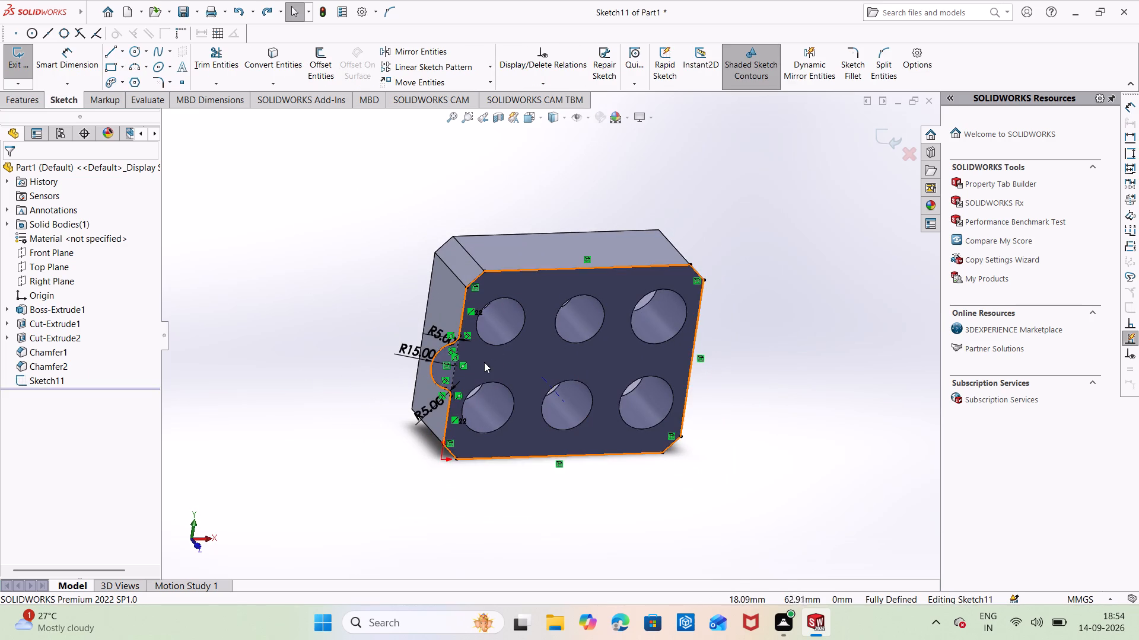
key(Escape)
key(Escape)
Sketch a vertical line about 38.73 mm long on the block's short edge, joining the outer ends of the two 5 mm arcs.
middle_drag(534, 377, 515, 361)
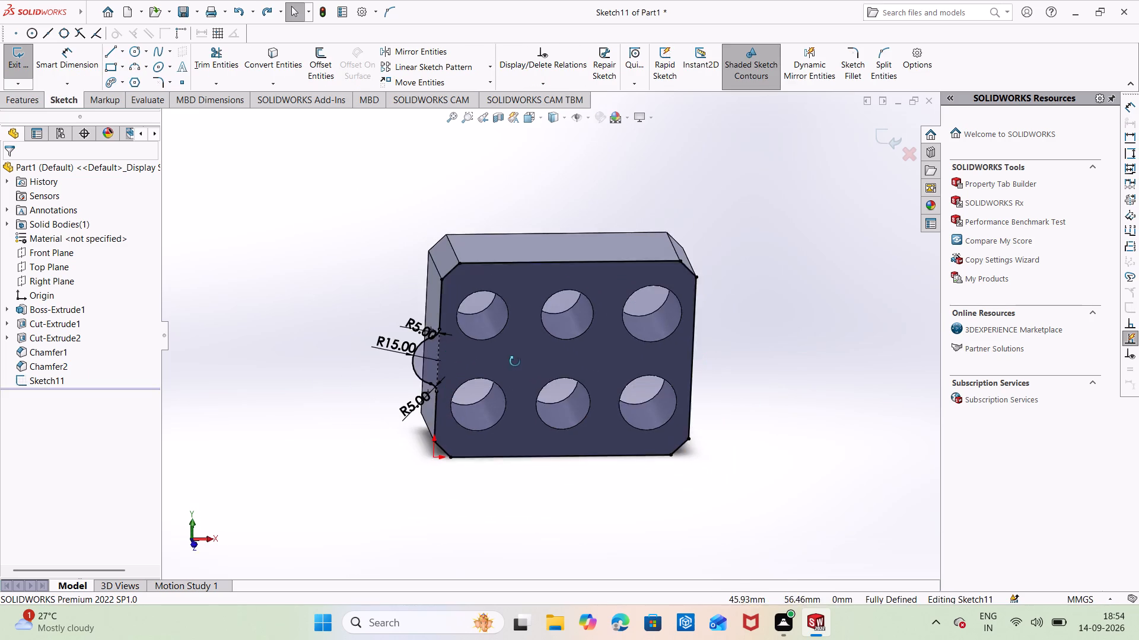
middle_drag(515, 361, 507, 348)
right_click(506, 353)
key(Escape)
key(Escape)
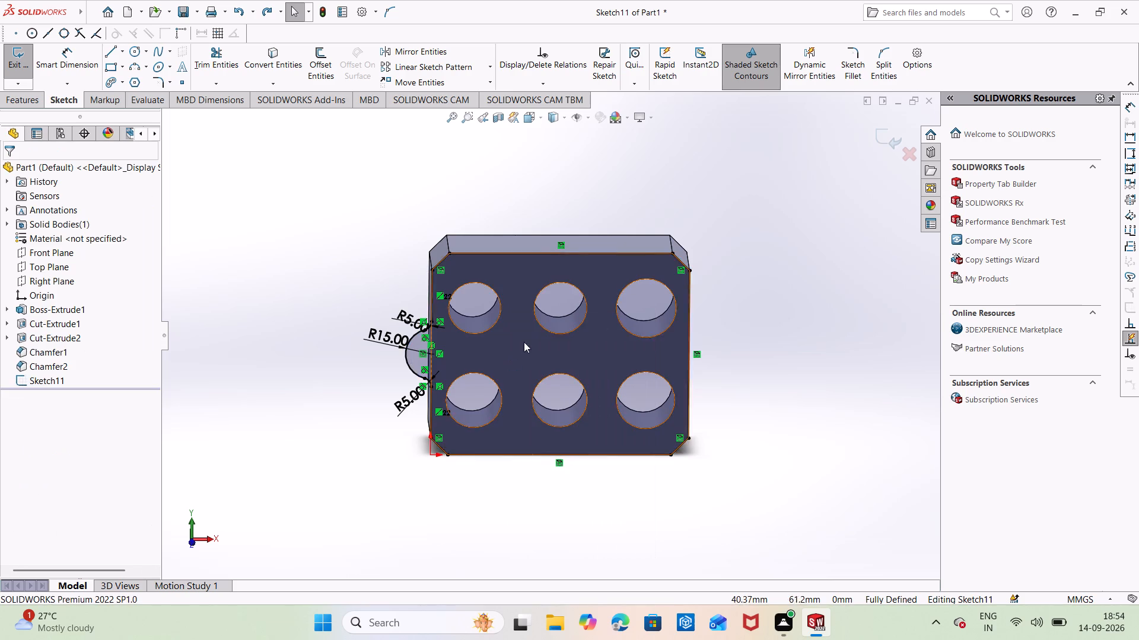
right_click(597, 368)
key(Escape)
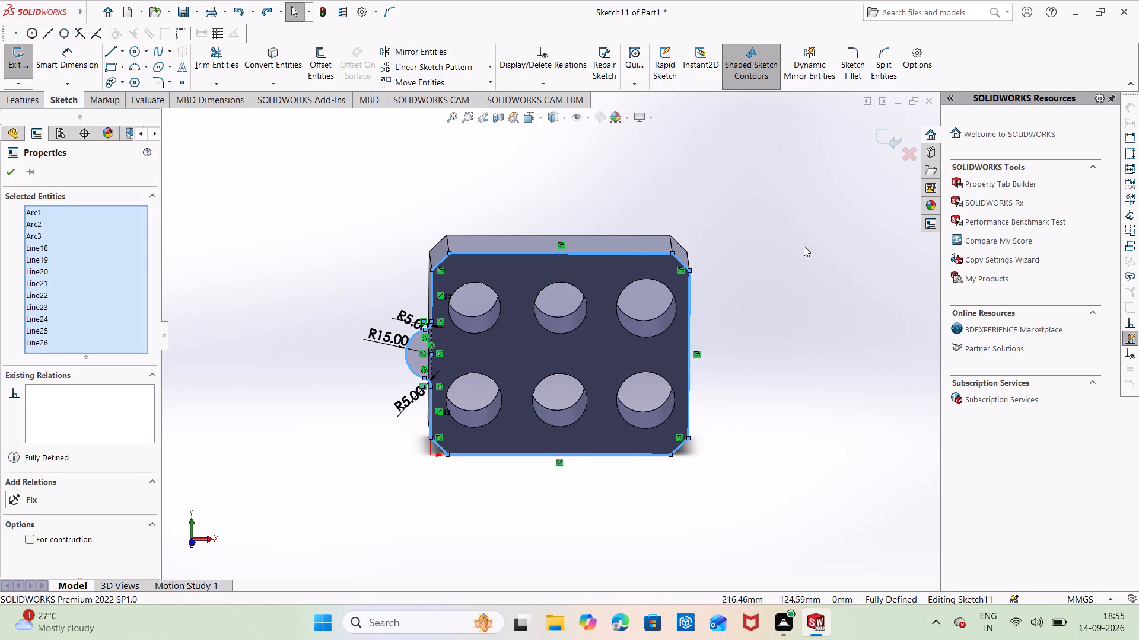
key(ctrl+8)
key(Escape)
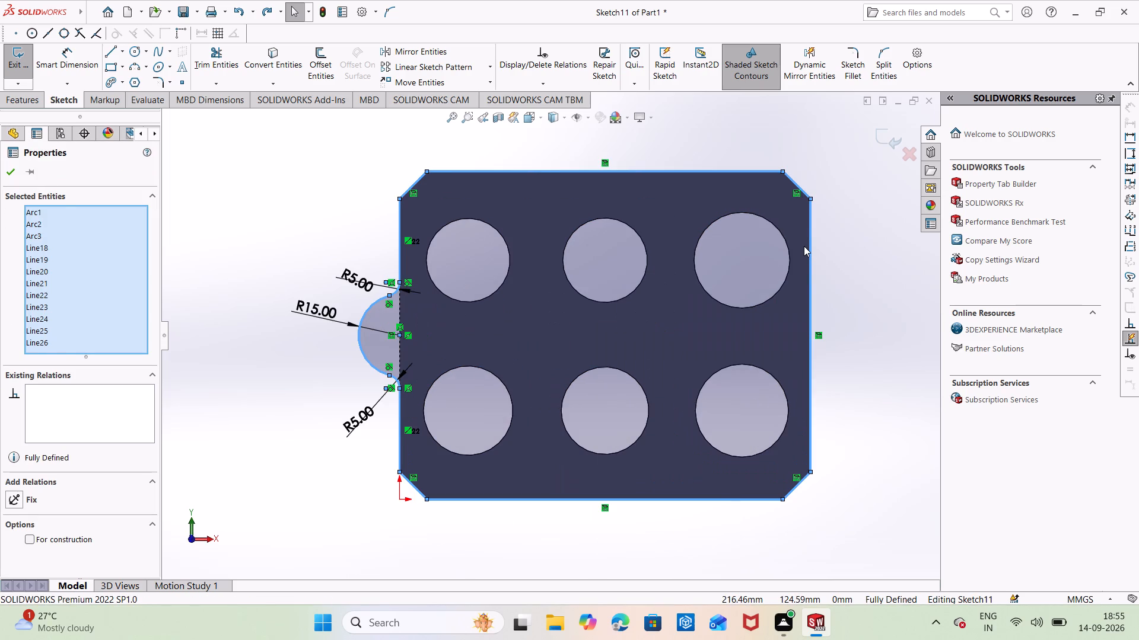
key(Escape)
key(Escape)
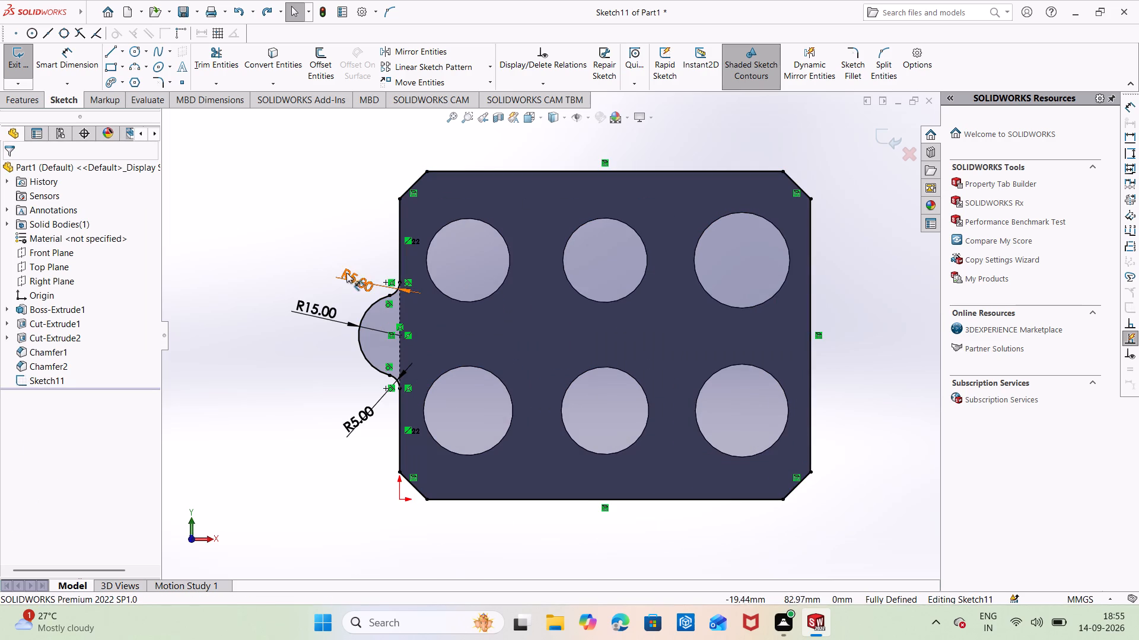
key(l)
key(Return)
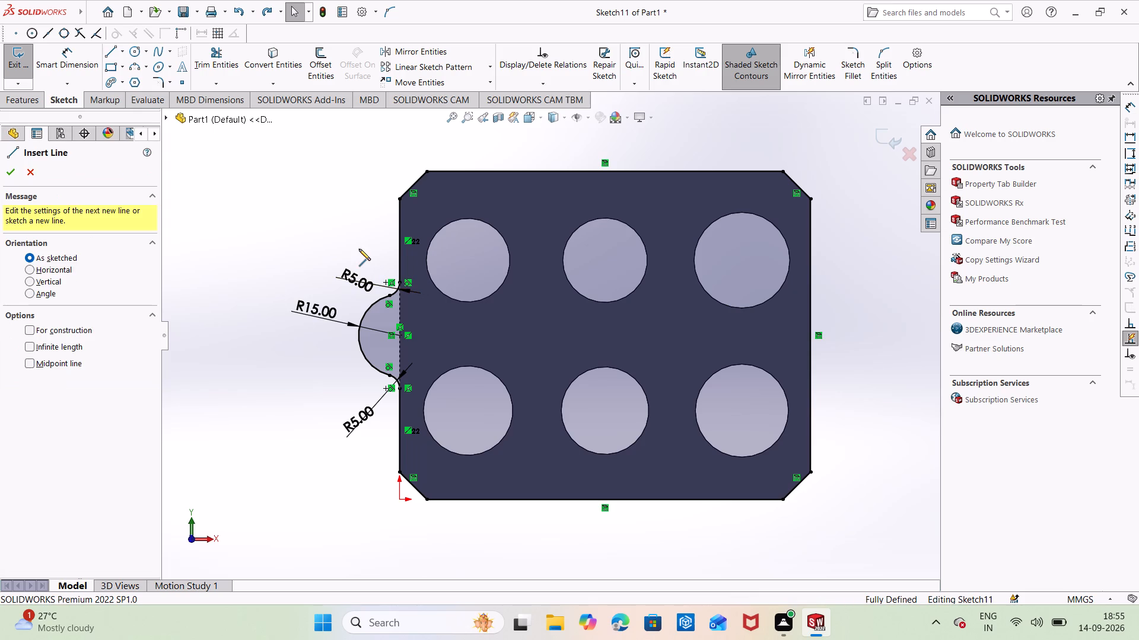
click(399, 280)
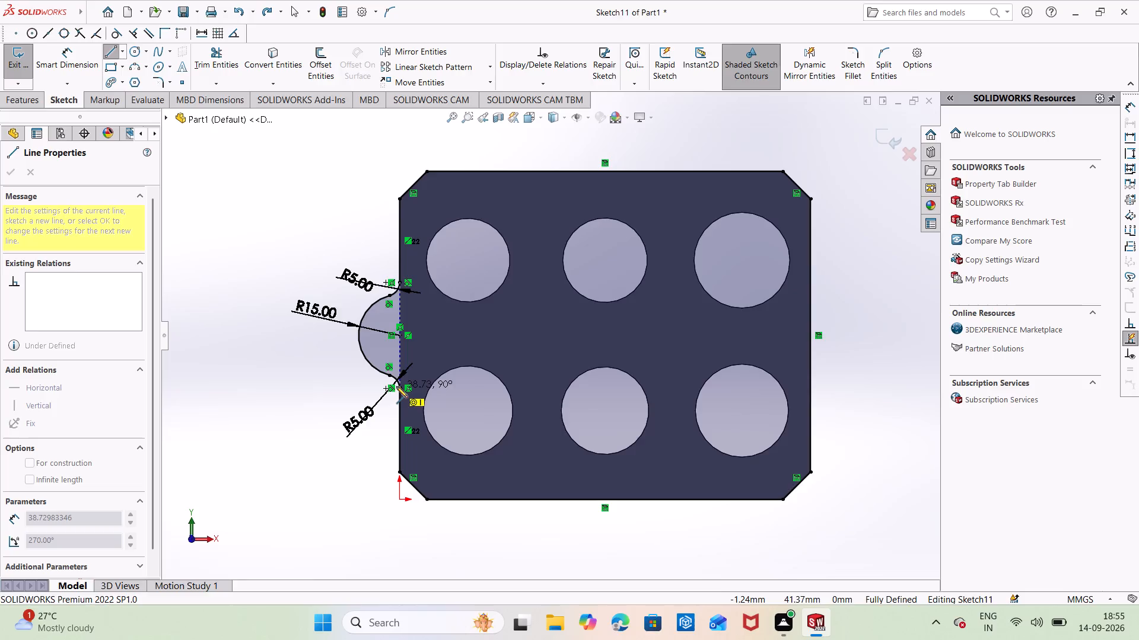
click(399, 386)
key(Escape)
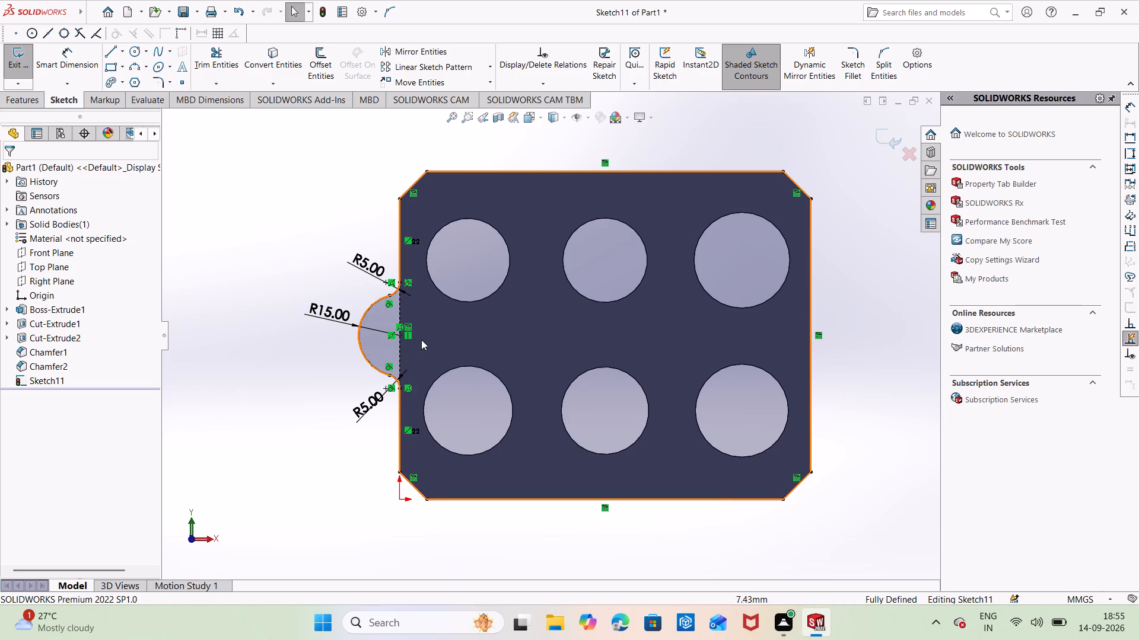
Undo the vertical closing line, the converted block edges and the last radius change on the lower blend arc.
key(Escape)
key(ctrl+z)
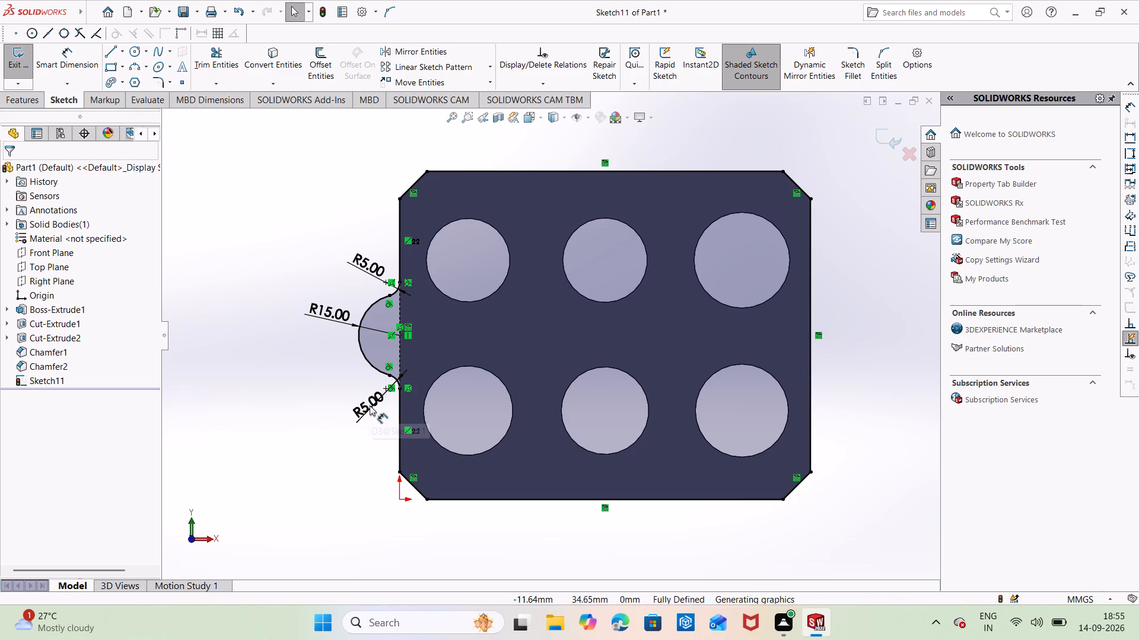
key(ctrl+z)
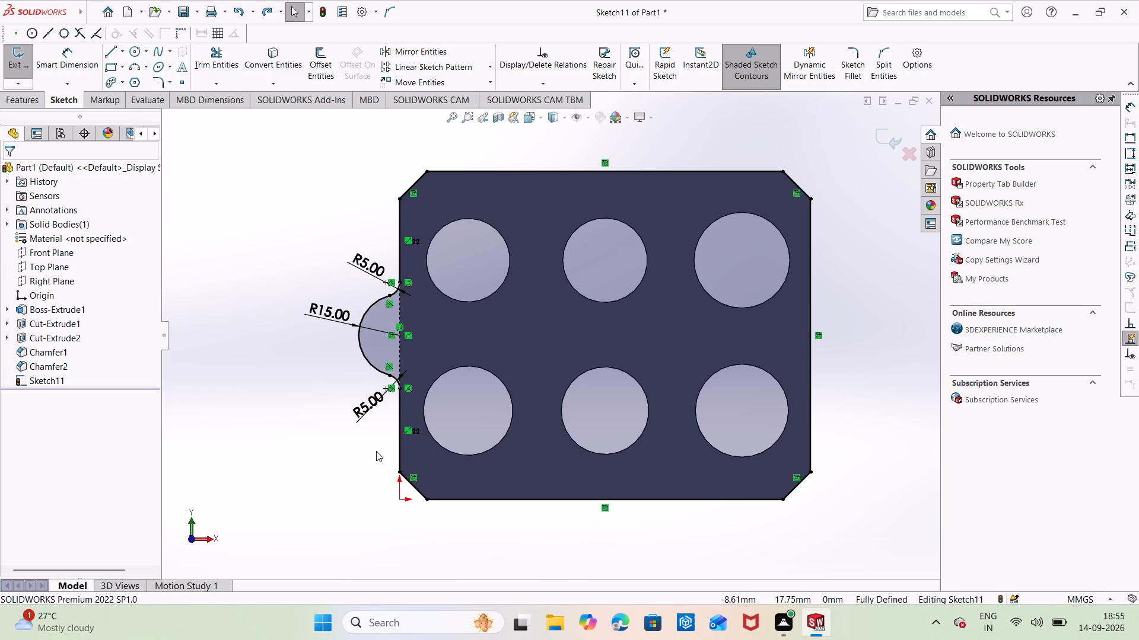
key(ctrl+z)
key(ctrl+z)
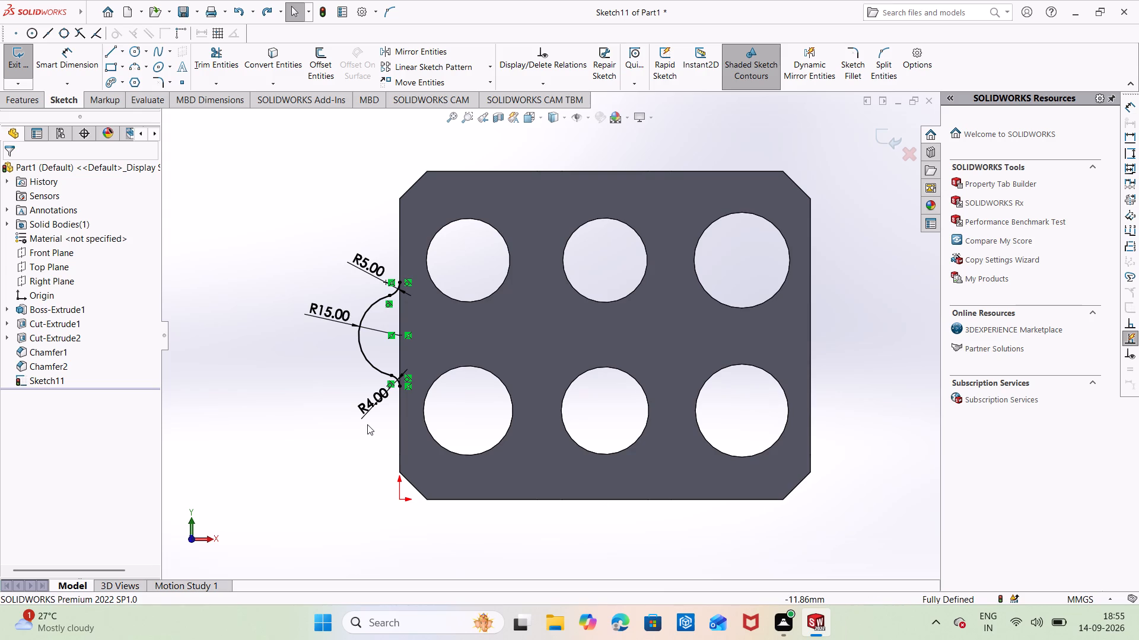
key(Escape)
Set the lower blend arc's radius to 5 mm.
double_click(375, 396)
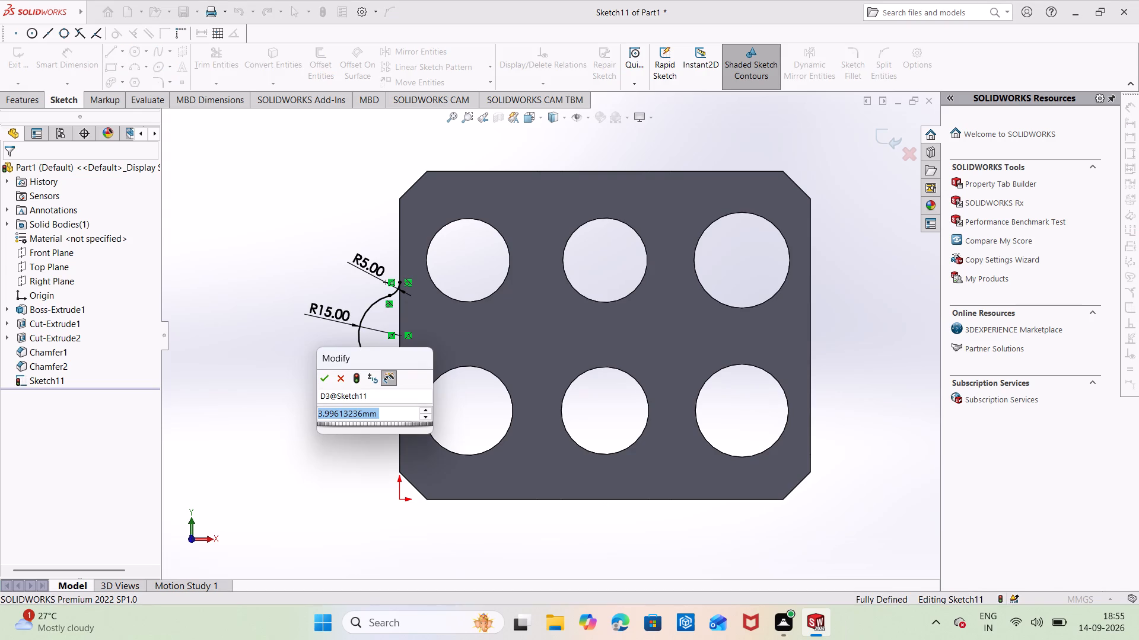
key(Delete)
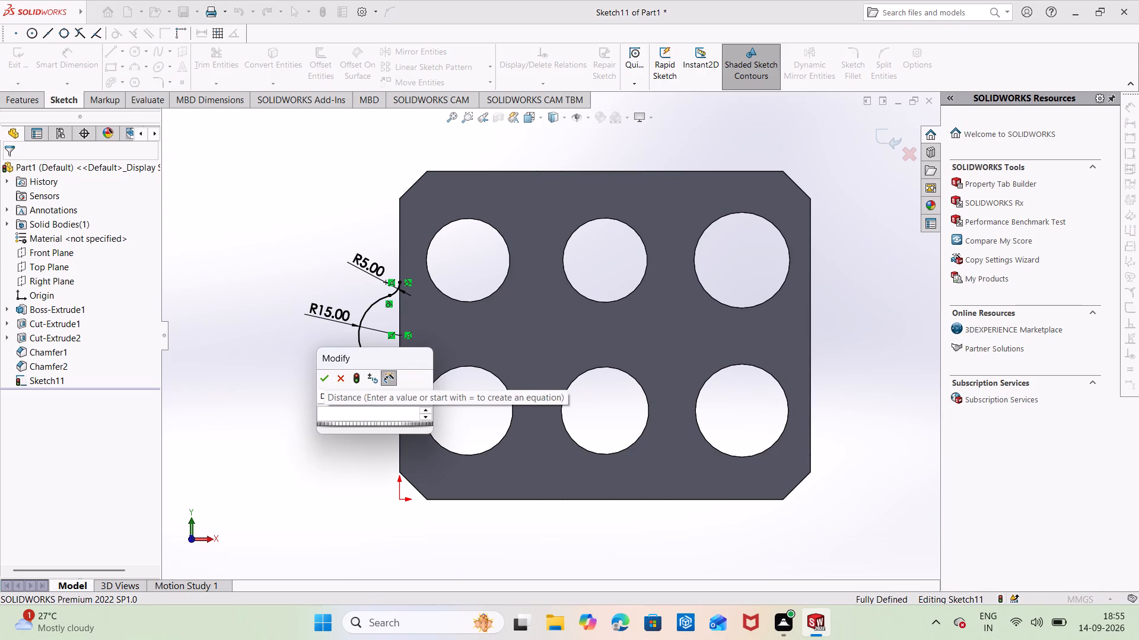
key(5)
key(Return)
click(360, 367)
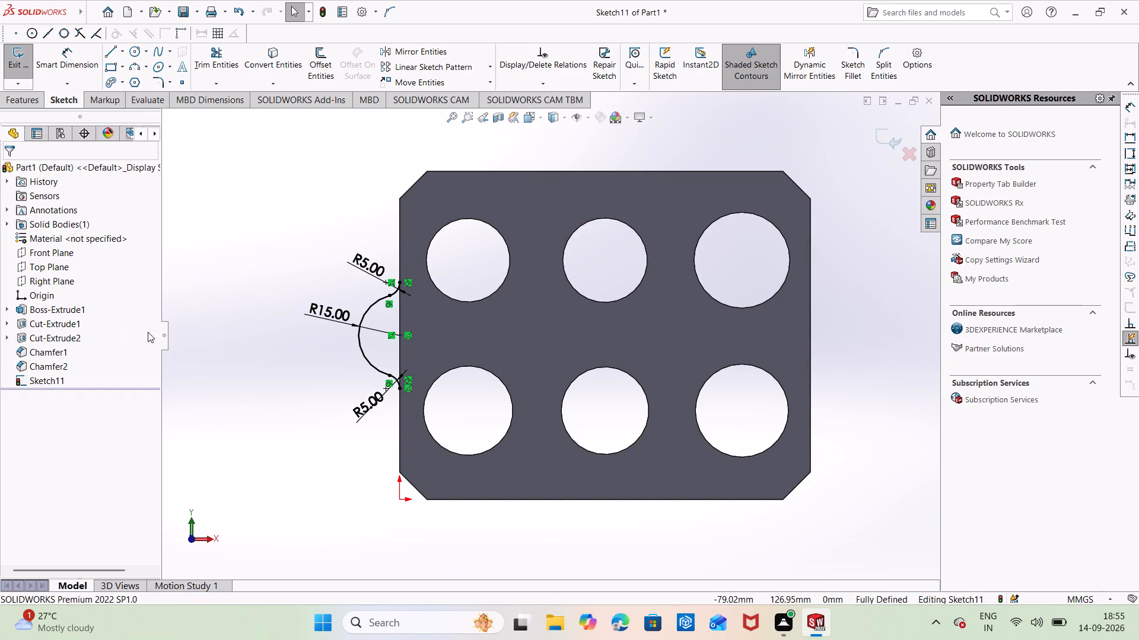
Sketch a vertical line about 38.73 mm long joining the outer ends of the two 5 mm arcs to close the semicircle profile.
right_drag(326, 209, 253, 227)
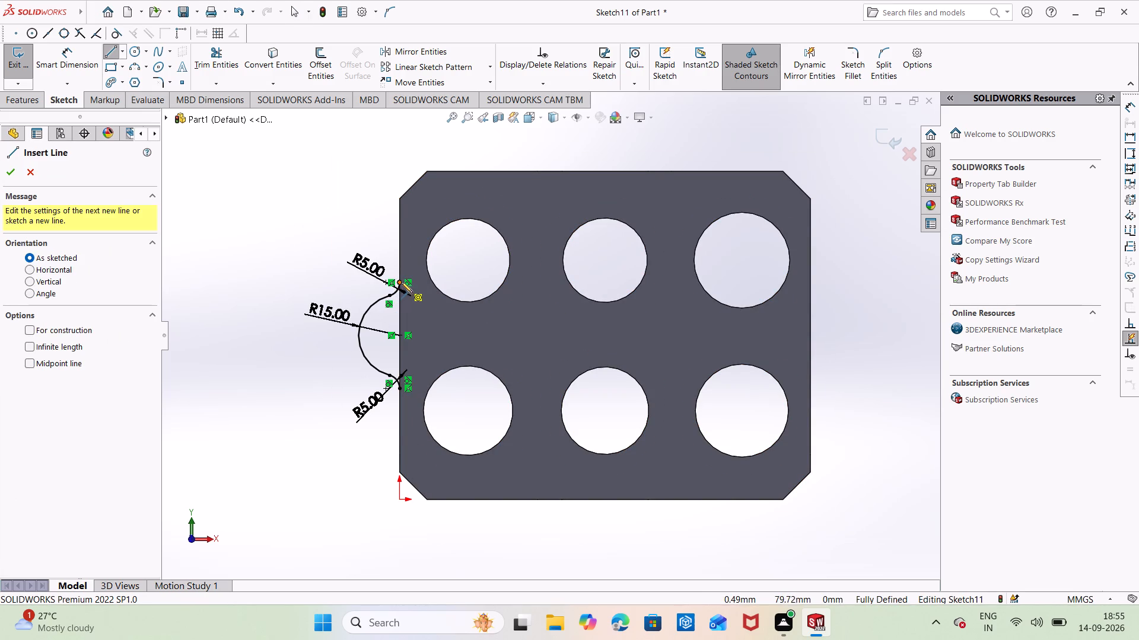
click(401, 281)
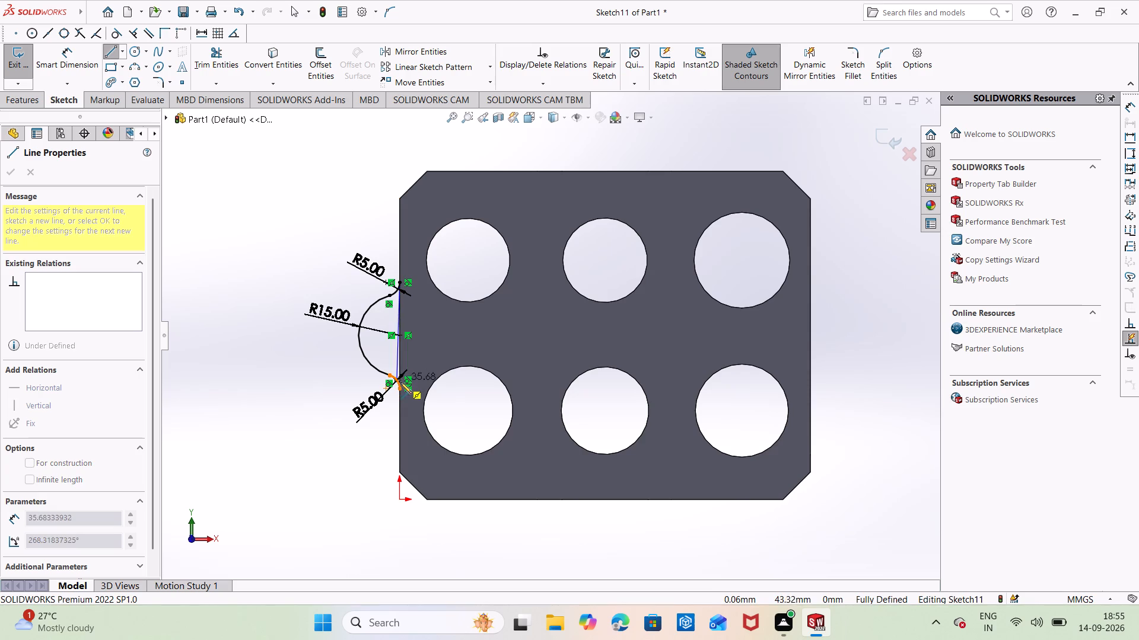
click(400, 389)
key(Escape)
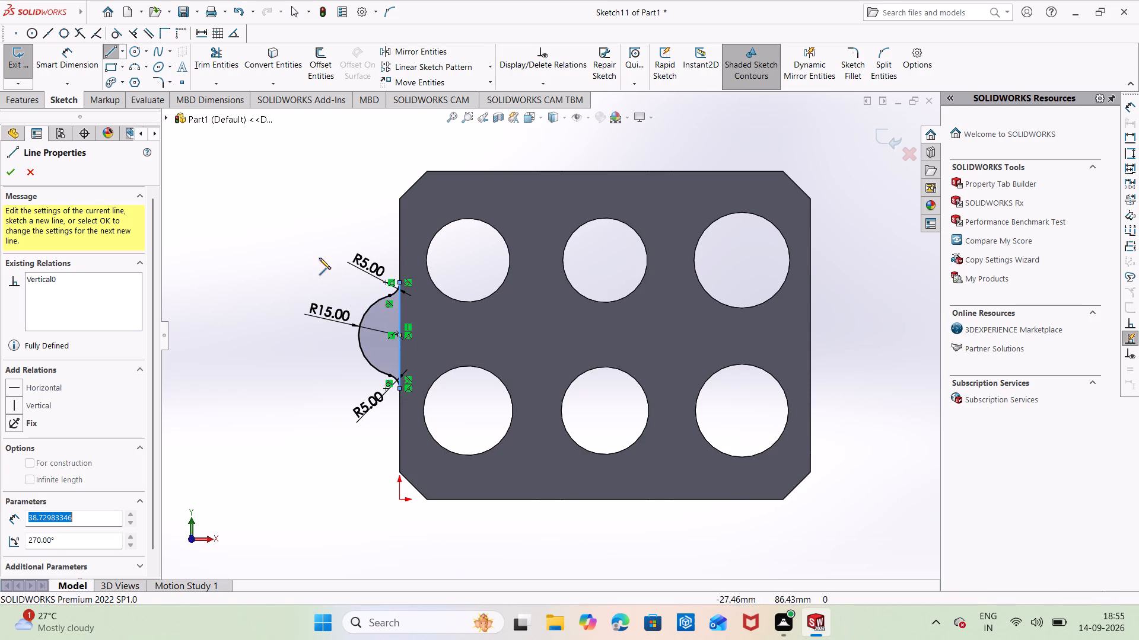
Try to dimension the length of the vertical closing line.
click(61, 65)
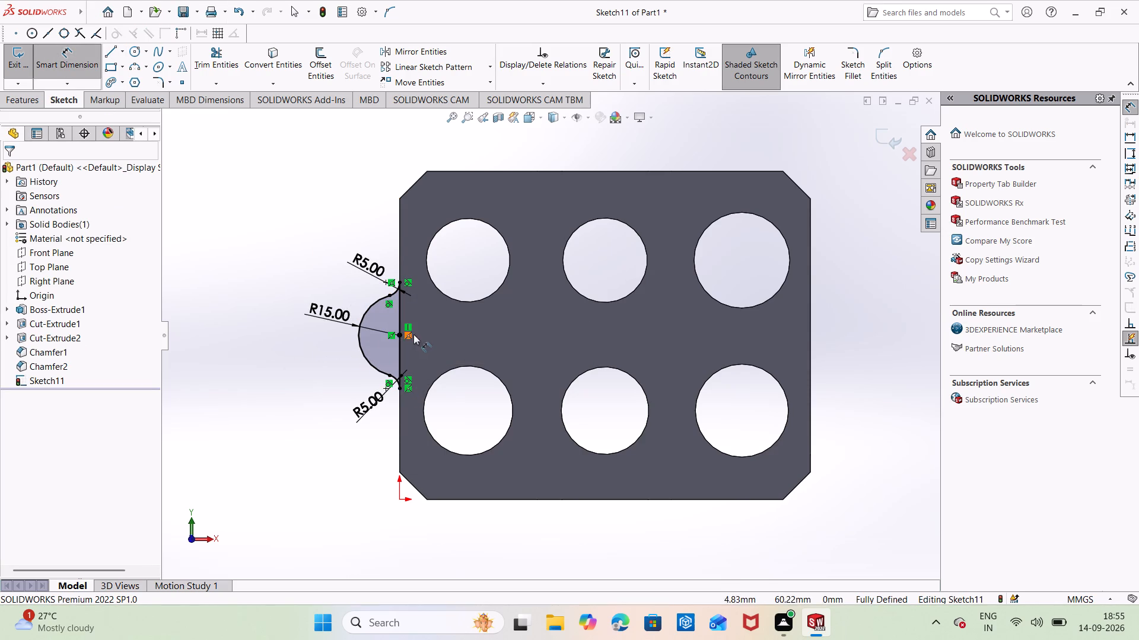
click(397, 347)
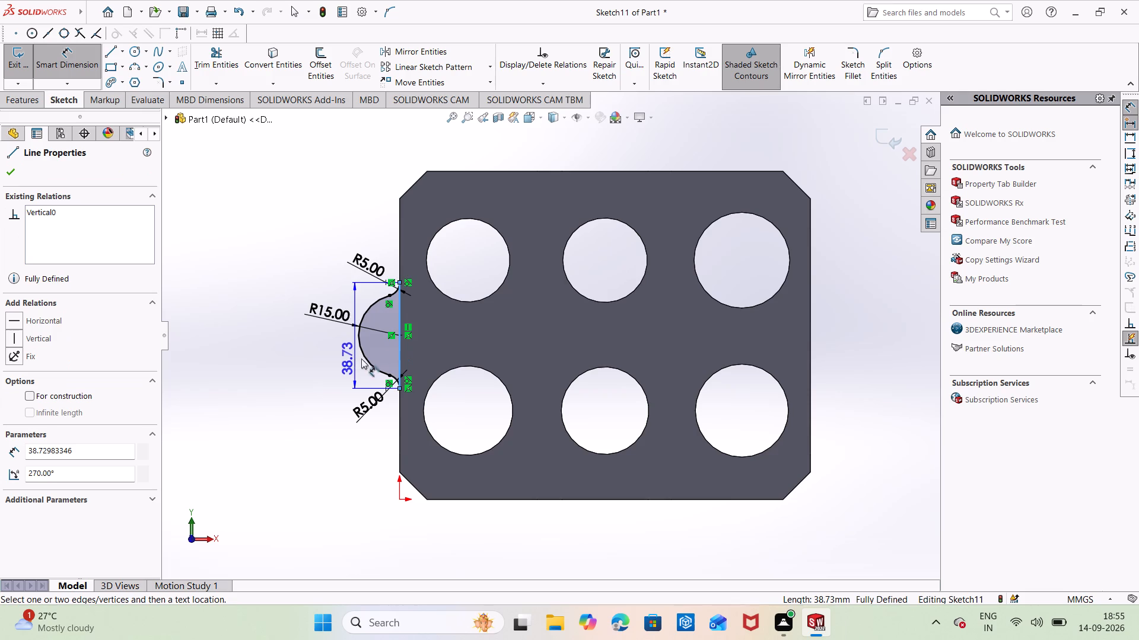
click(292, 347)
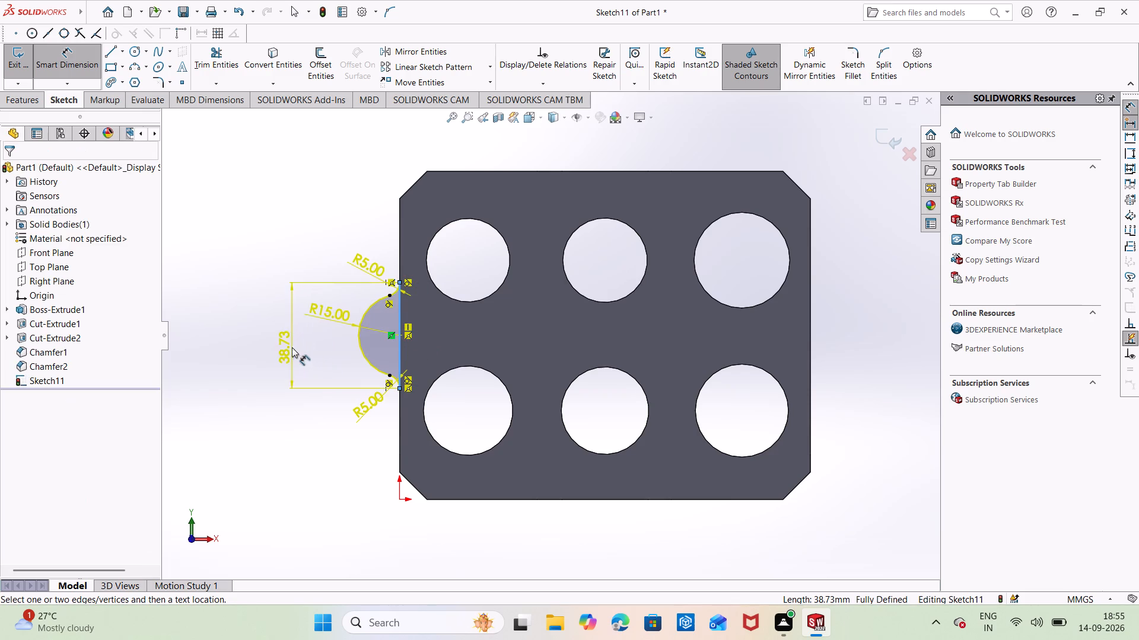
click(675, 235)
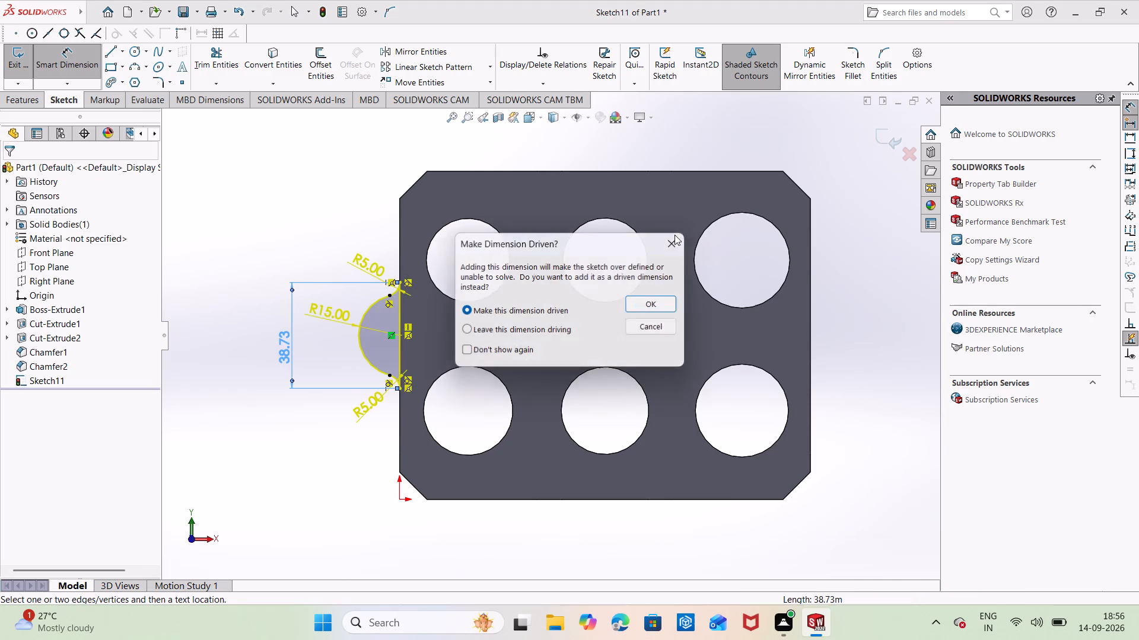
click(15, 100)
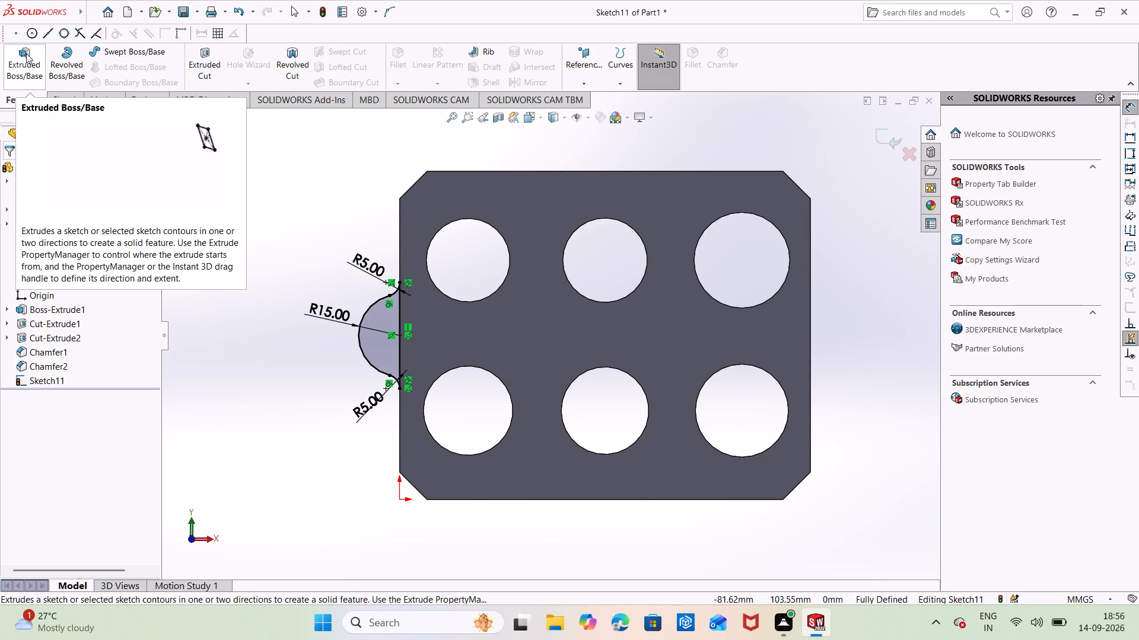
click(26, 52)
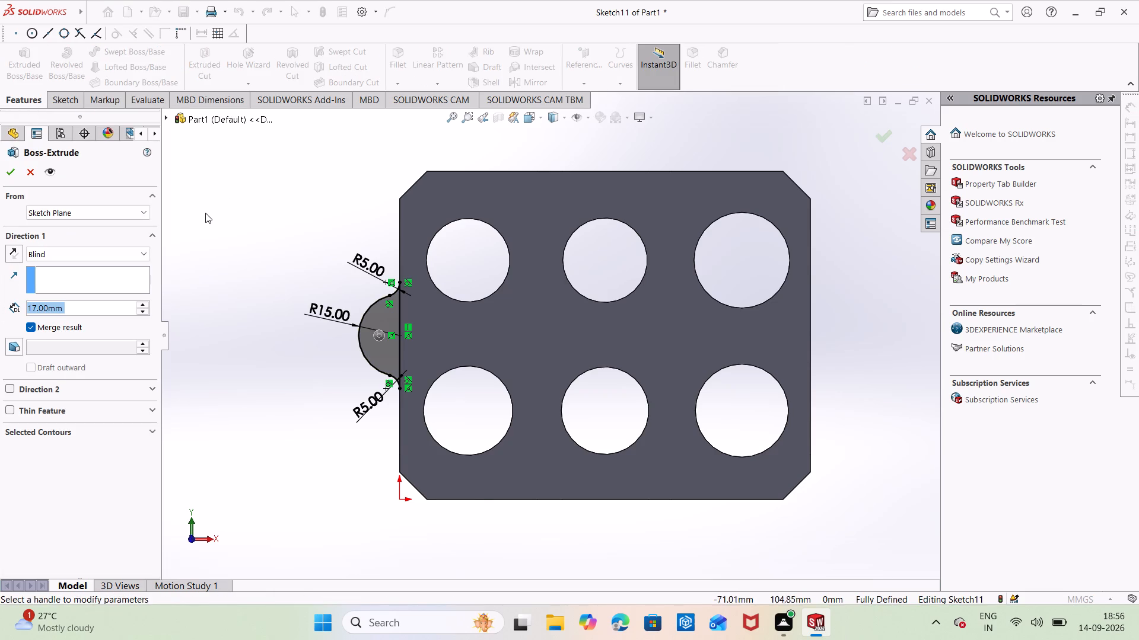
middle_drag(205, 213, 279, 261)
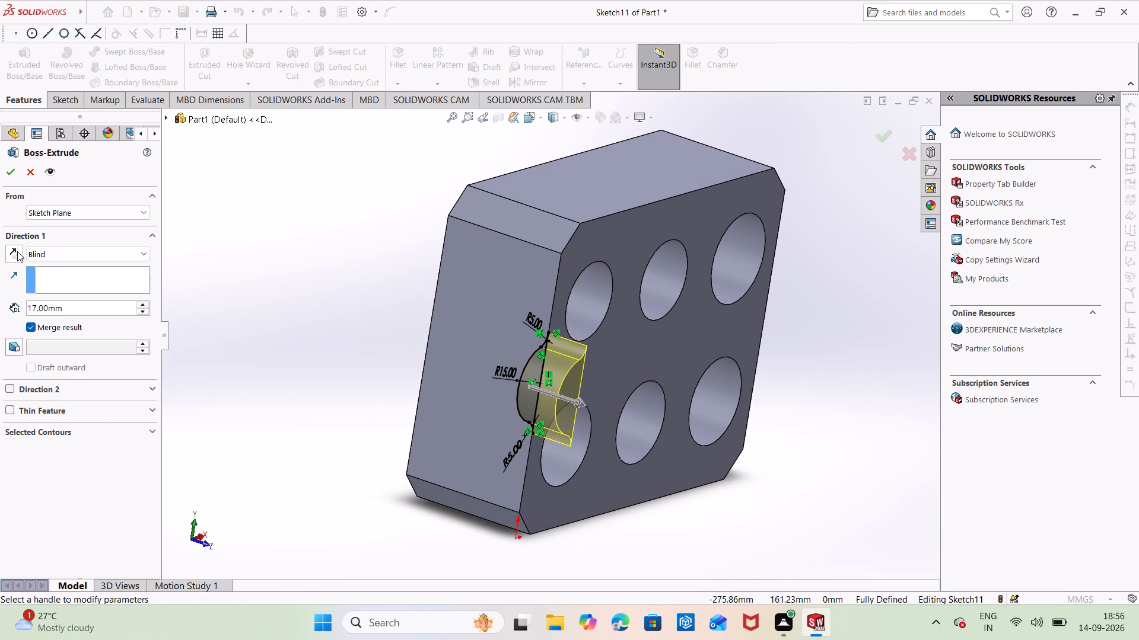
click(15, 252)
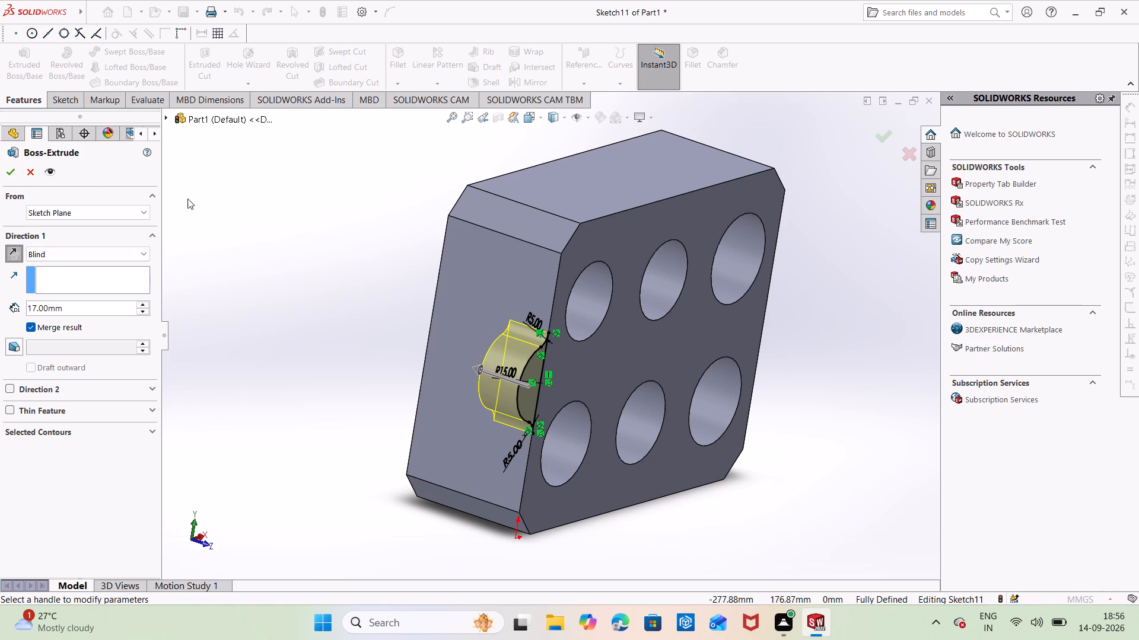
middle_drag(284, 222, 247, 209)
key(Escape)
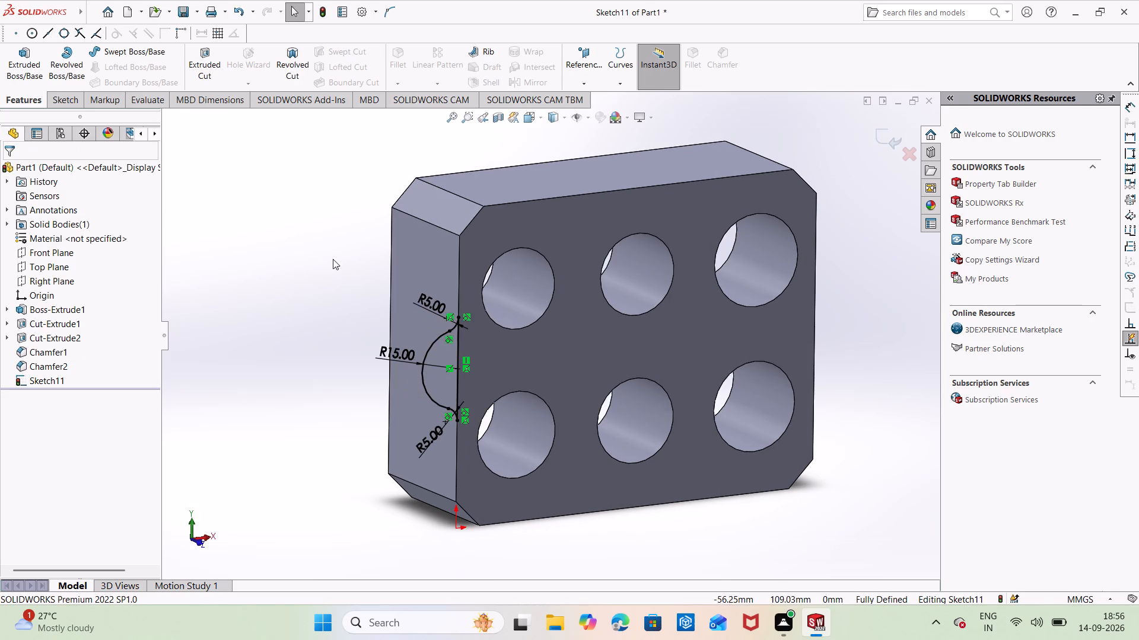
Sketch a vertical line 120 mm long across the block face, joining the midpoints of its two long edges.
middle_drag(353, 293, 312, 280)
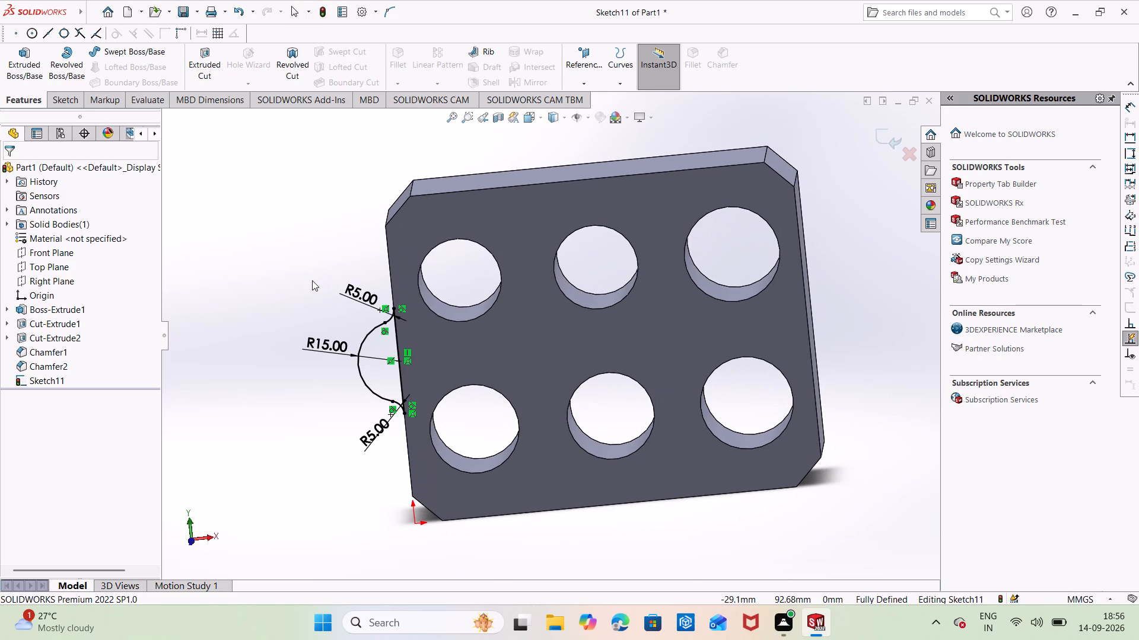
key(ctrl+8)
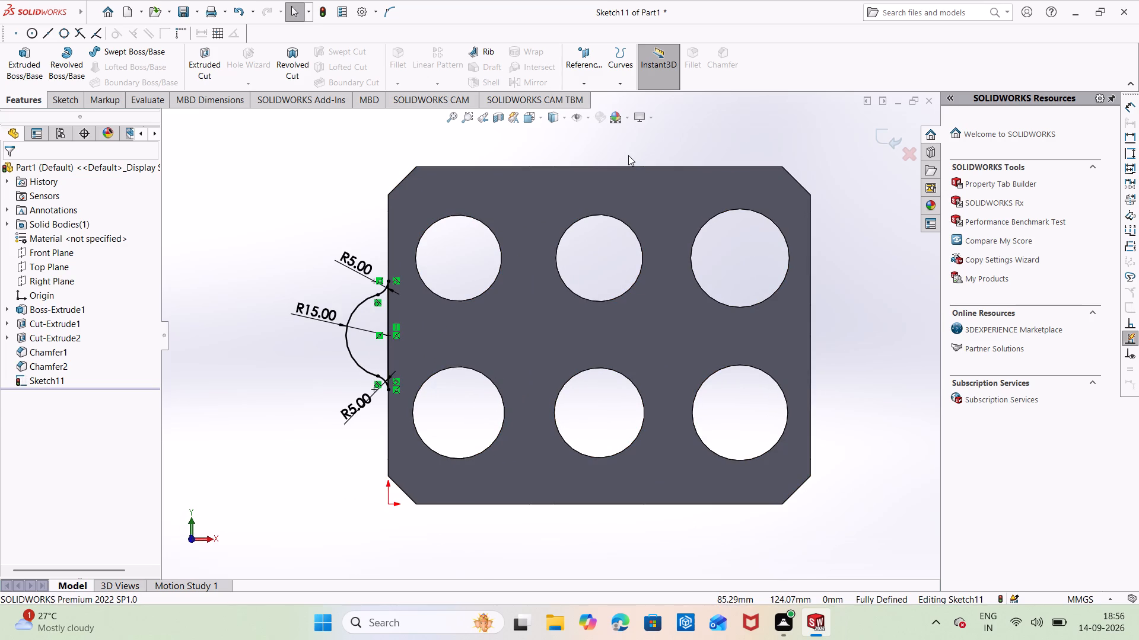
key(l)
key(Return)
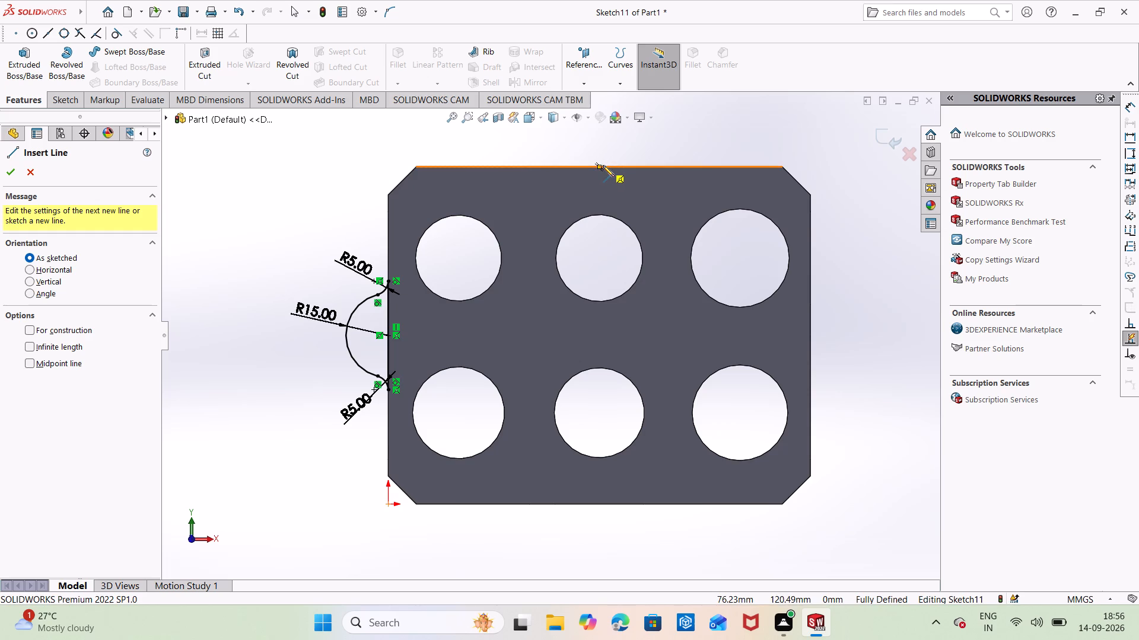
click(601, 166)
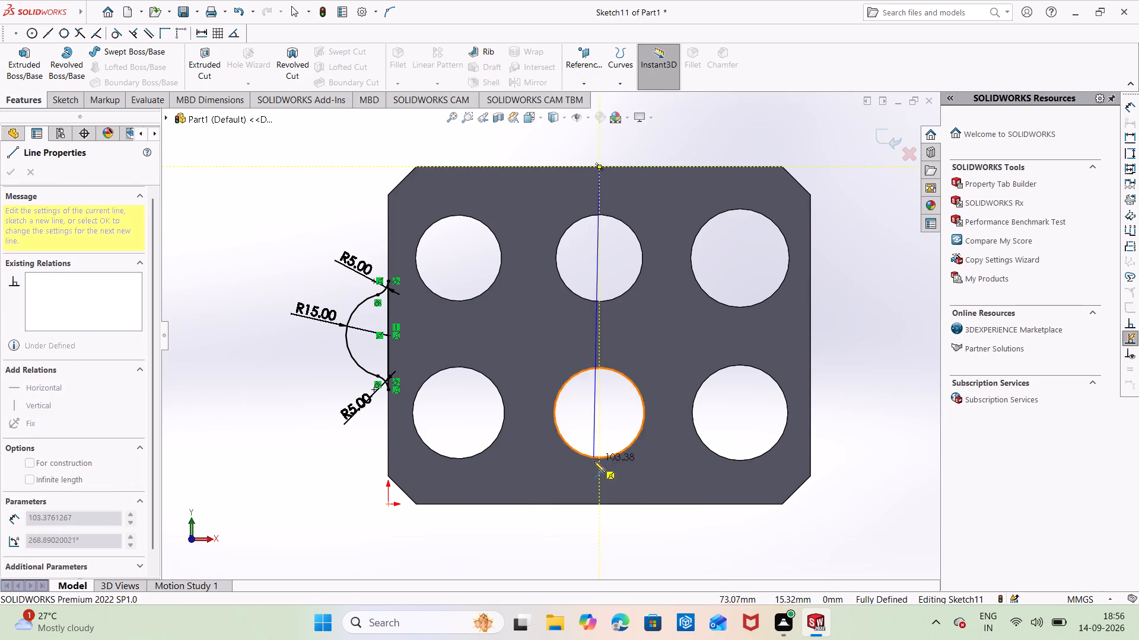
click(599, 503)
key(Escape)
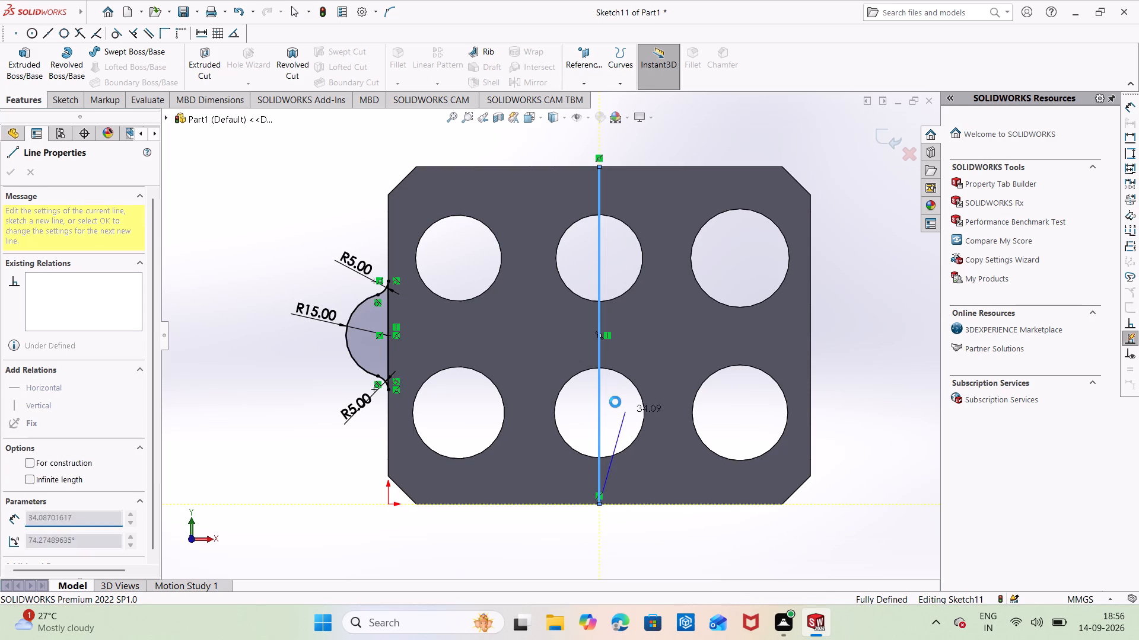
Convert the 120 mm vertical line to construction geometry.
right_click(600, 407)
right_click(608, 407)
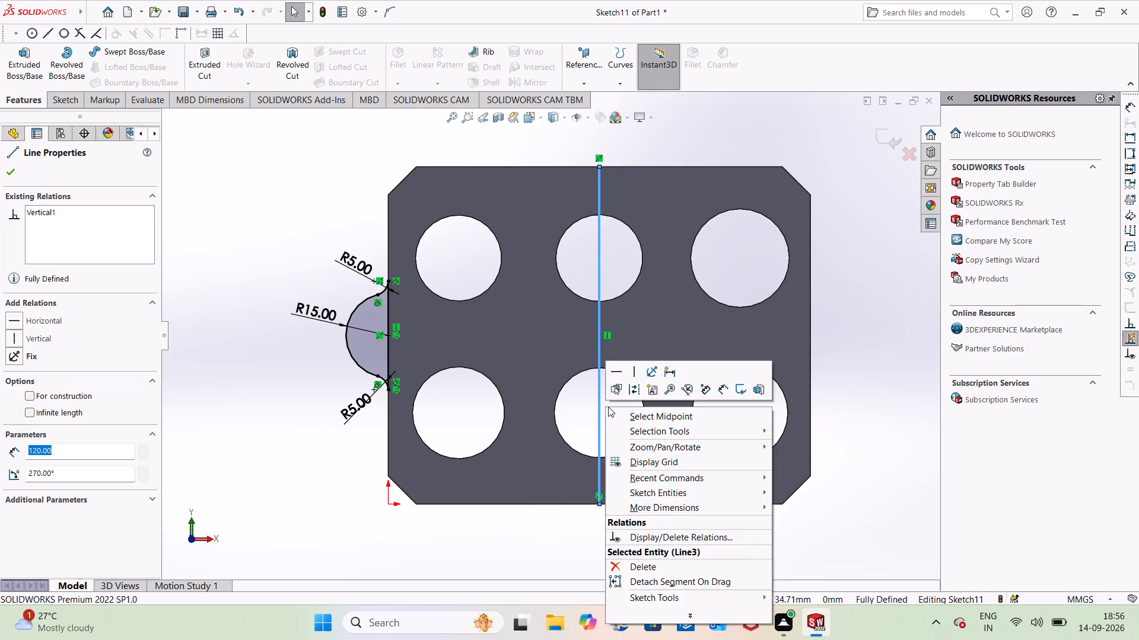
key(Escape)
right_drag(607, 407, 585, 402)
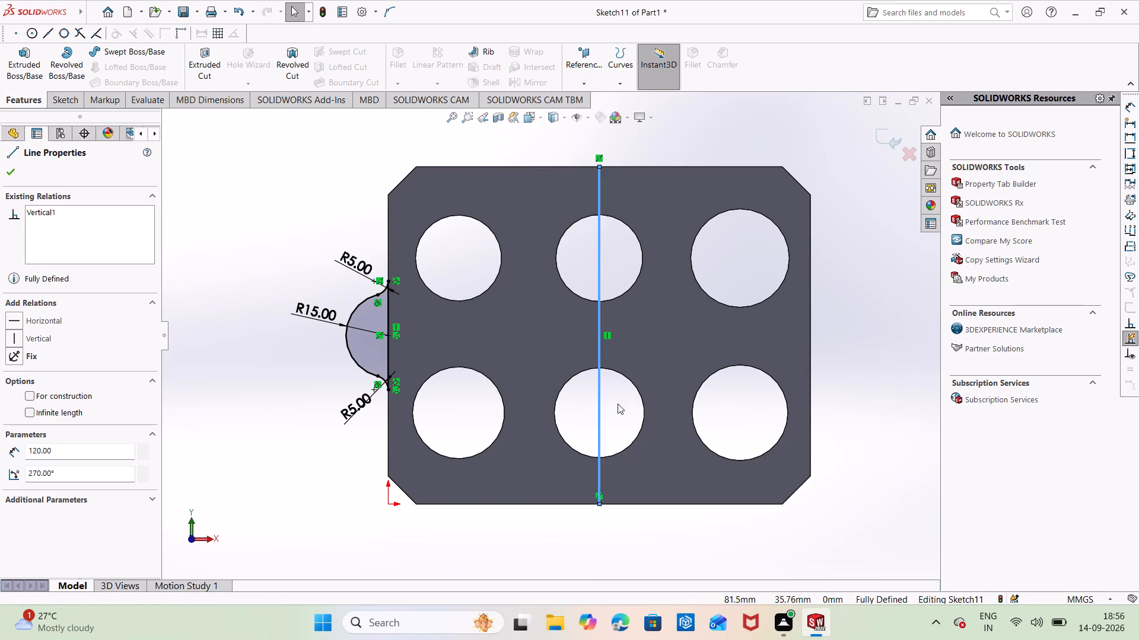
drag(618, 404, 587, 407)
click(636, 371)
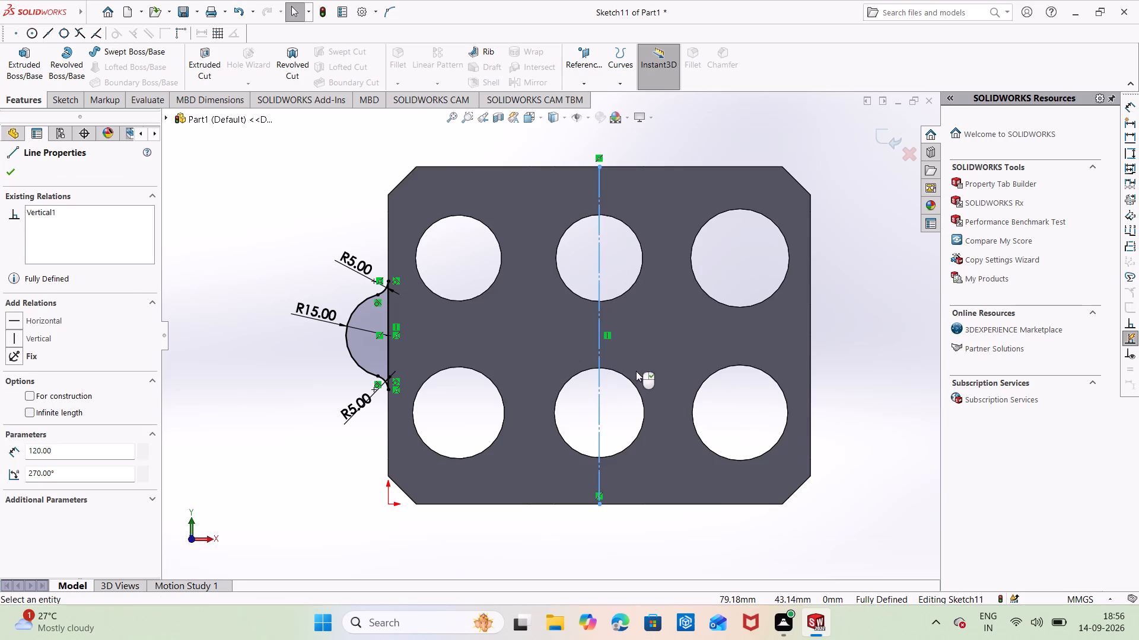
key(Escape)
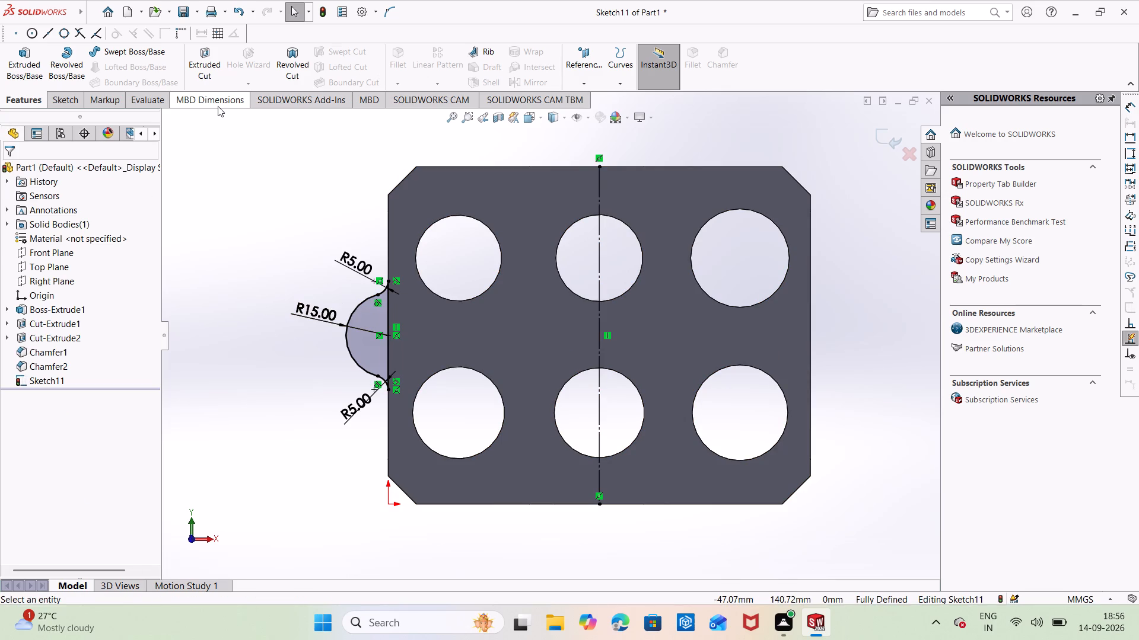
Mirror the closed semicircle profile, with its closing line and three arcs, about the vertical construction line onto the opposite short edge.
click(79, 98)
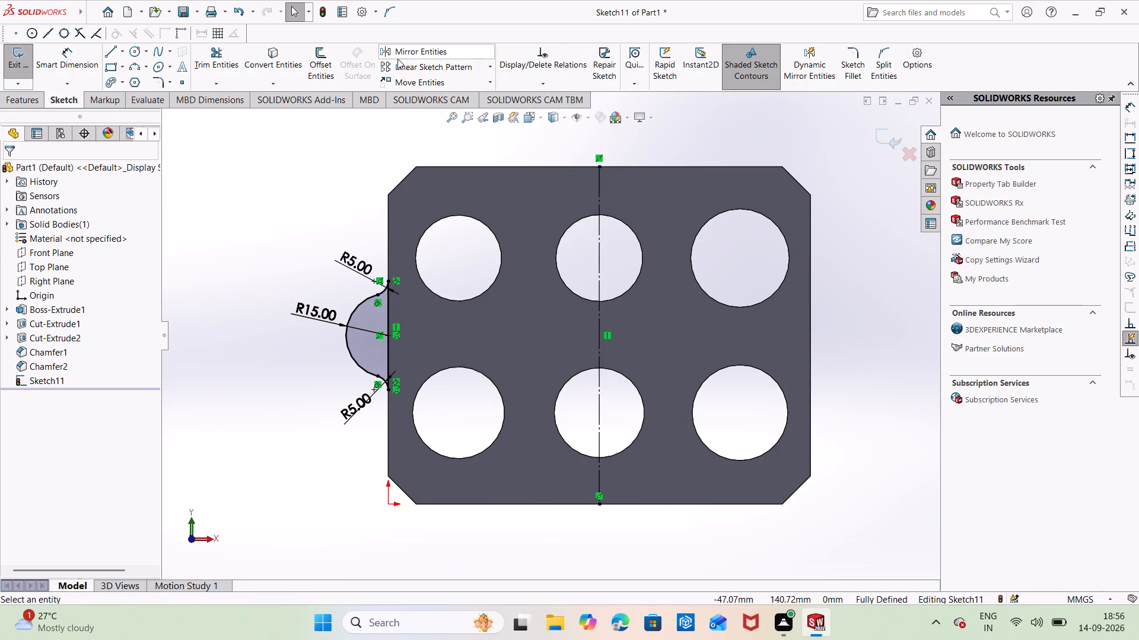
click(400, 53)
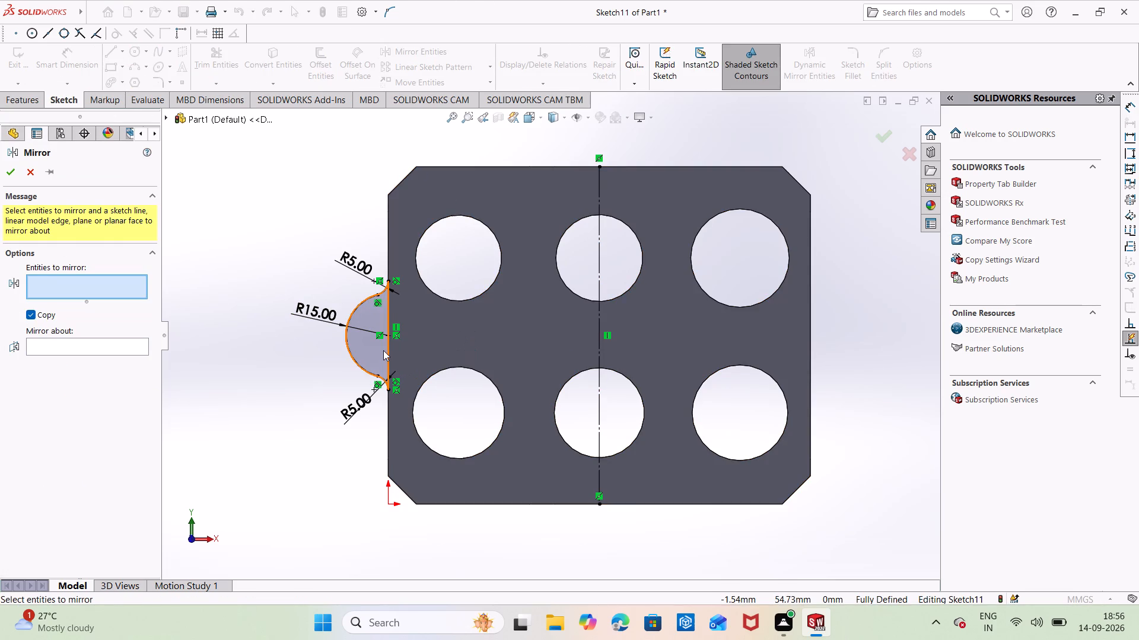
click(383, 350)
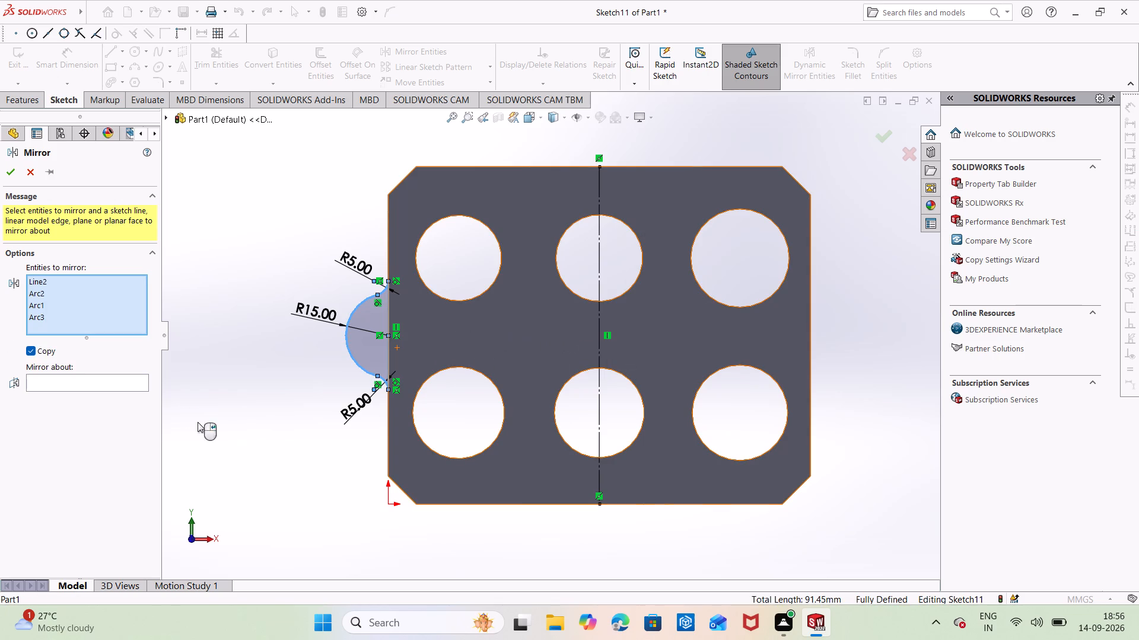
click(129, 386)
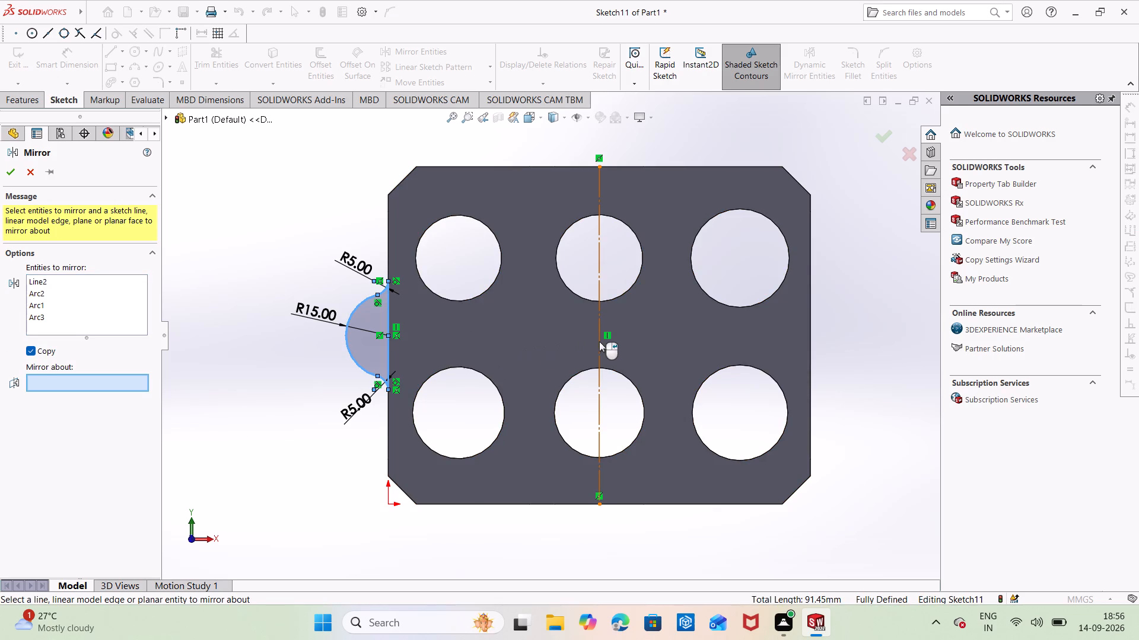
click(599, 341)
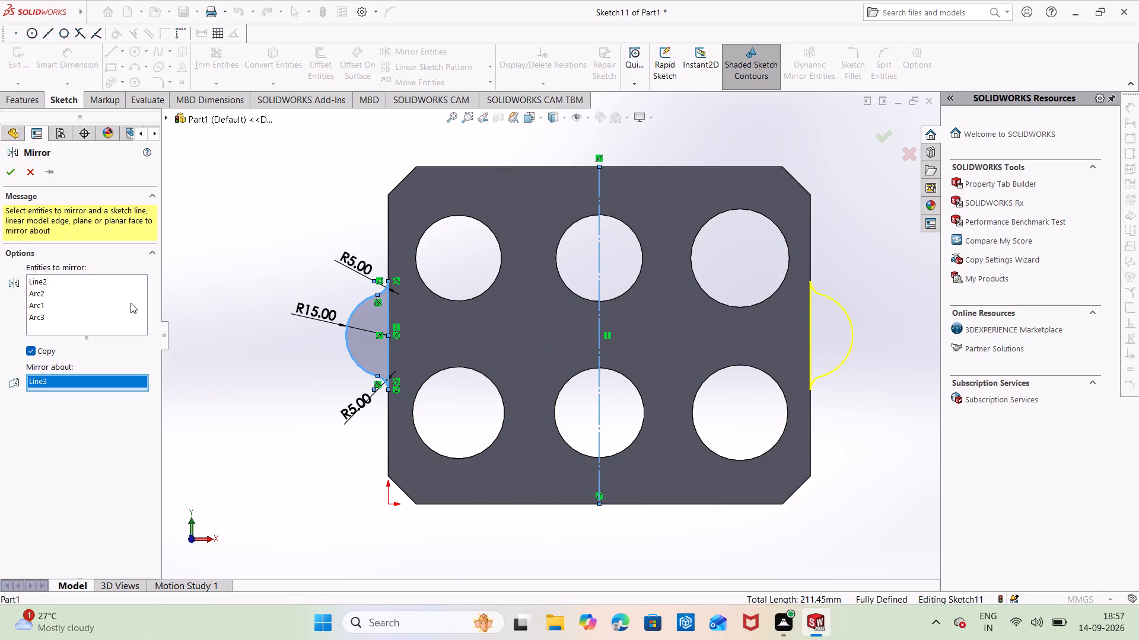
click(9, 169)
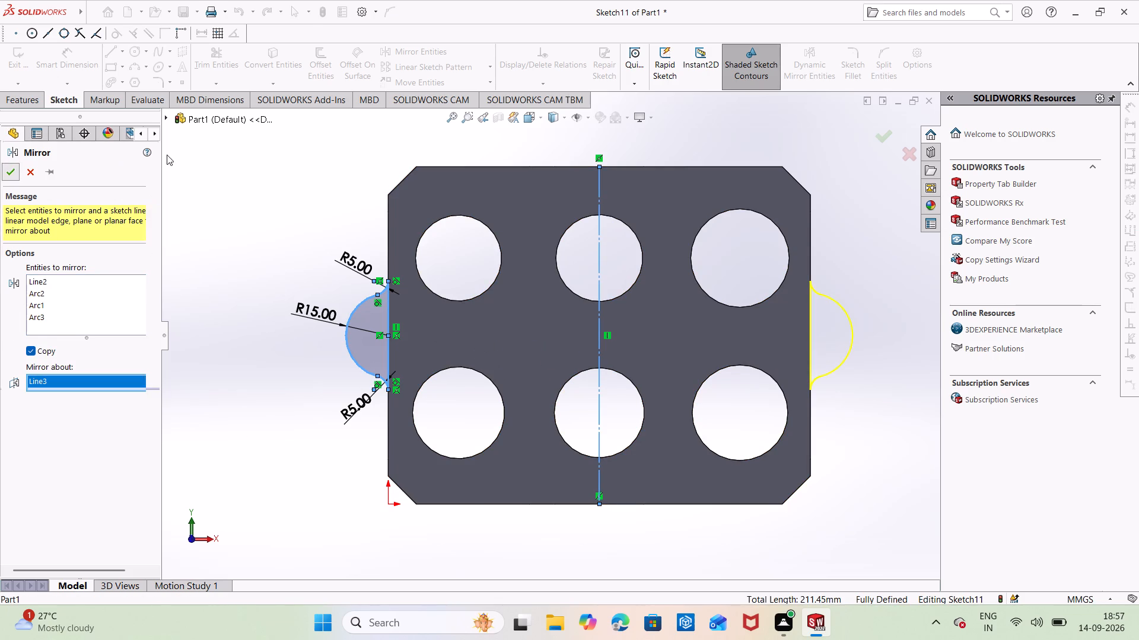
key(Escape)
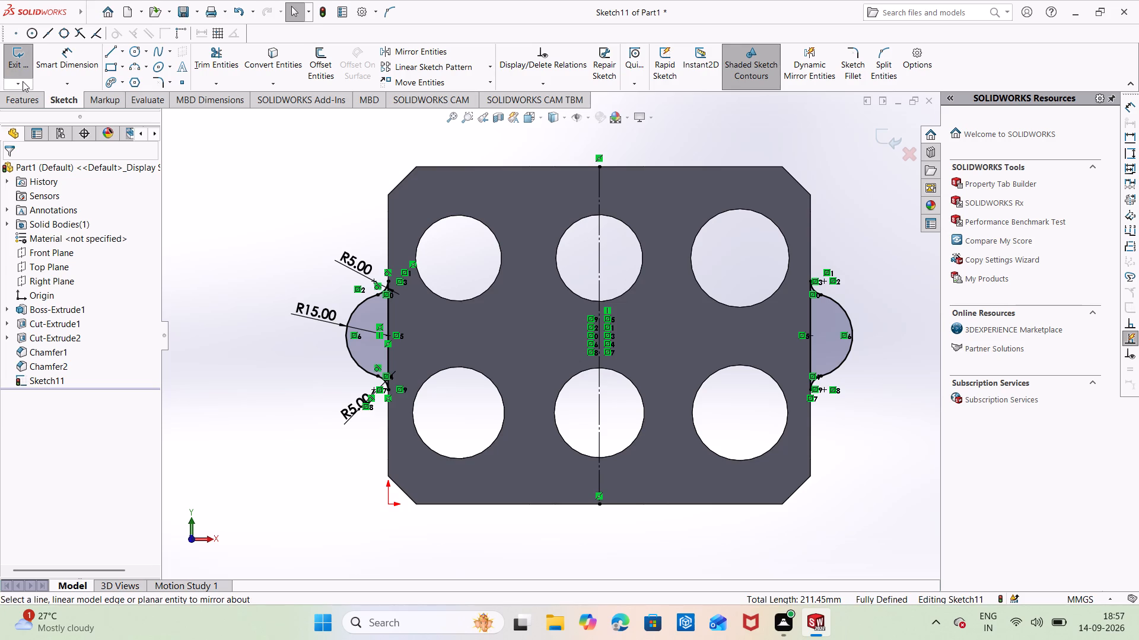
Extrude both semicircular profiles 17 mm blind in the reversed direction, back along the block's short sides, with the result merged.
click(23, 105)
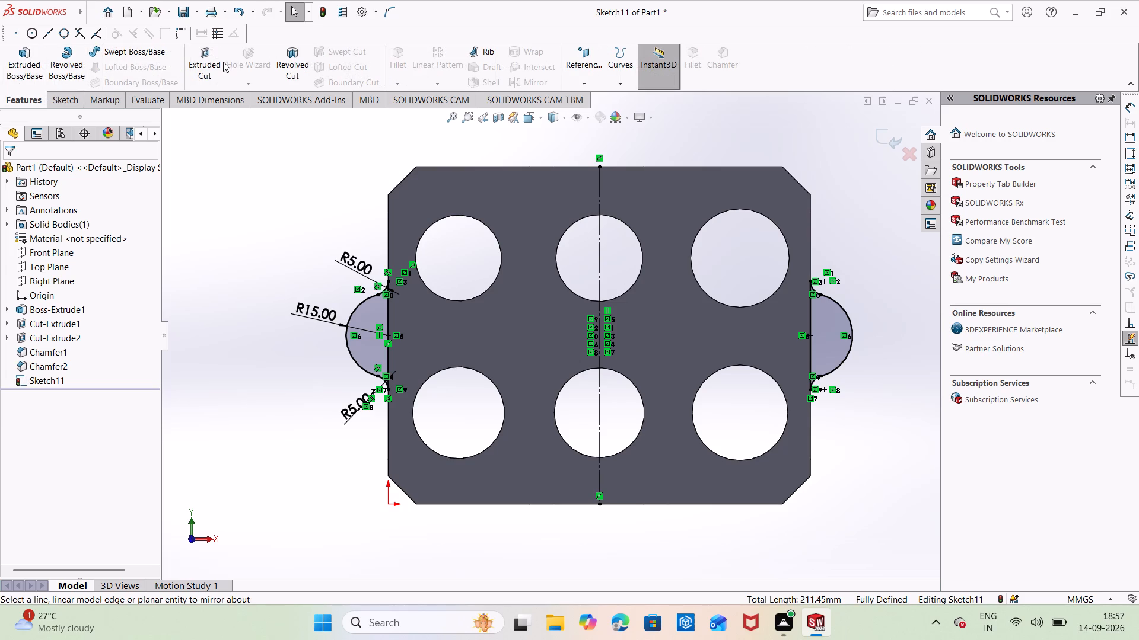
click(21, 58)
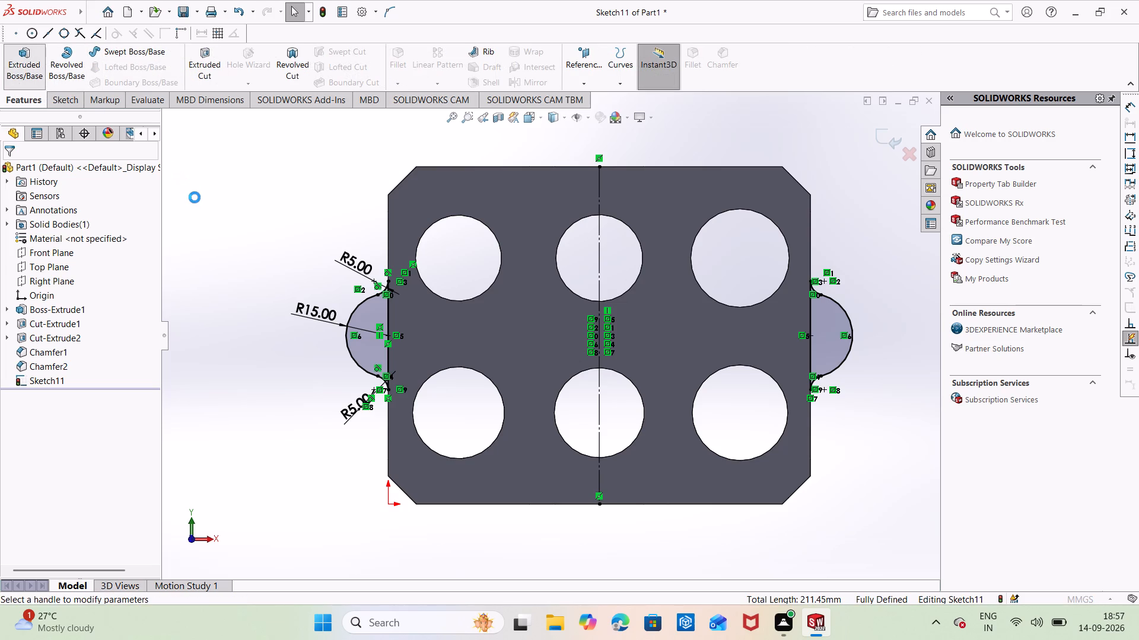
scroll(235, 246, up, 1)
middle_drag(240, 249, 335, 309)
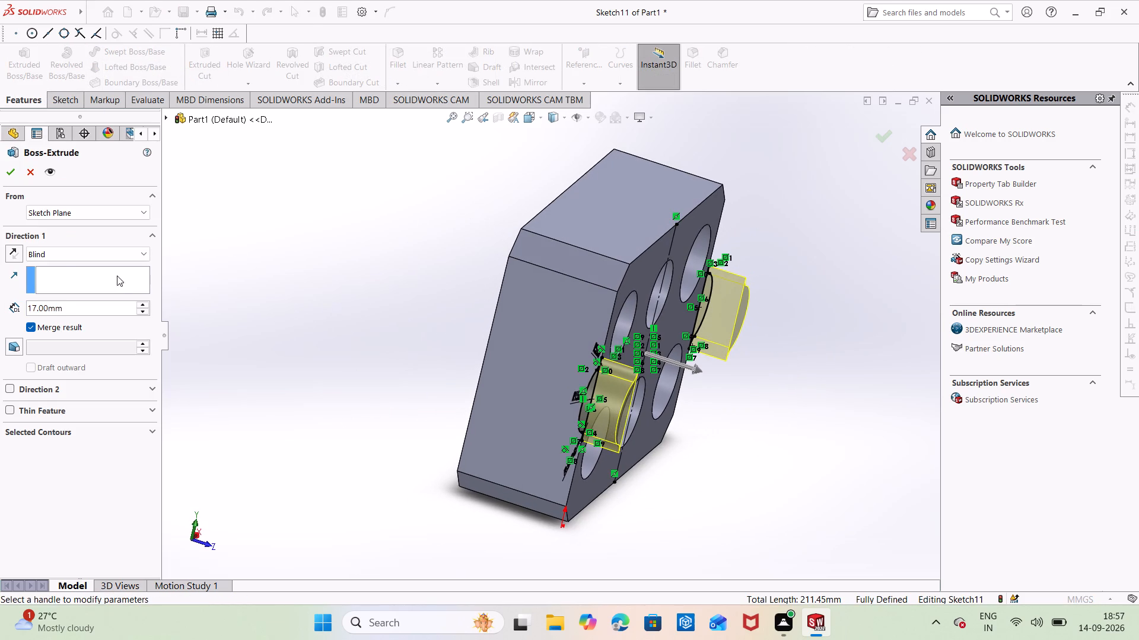
click(18, 251)
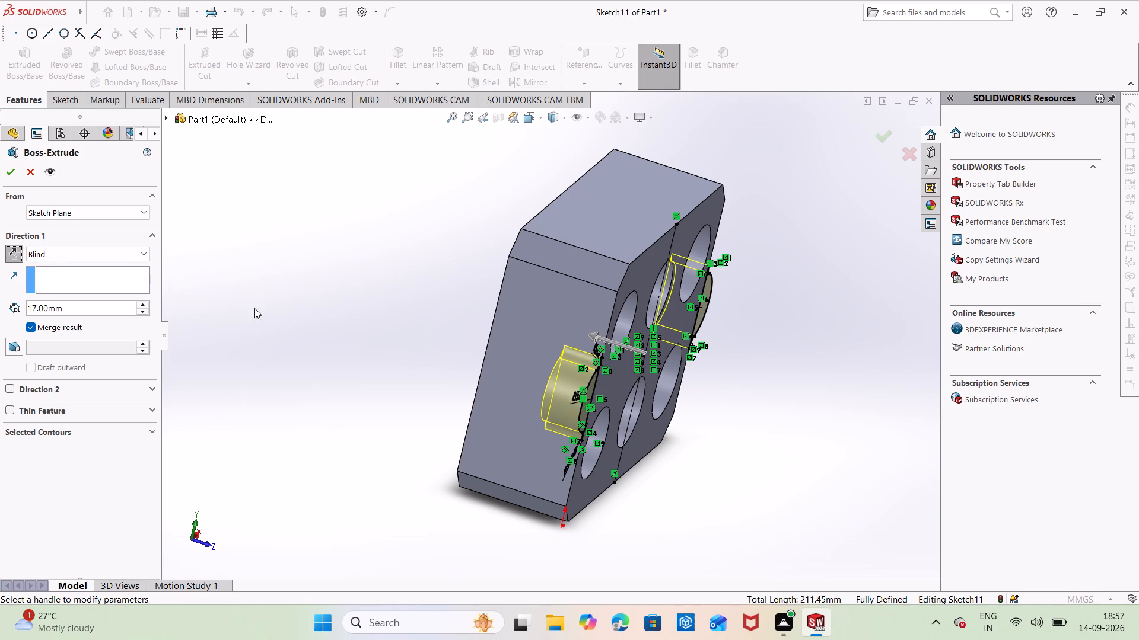
click(17, 174)
click(295, 224)
On the block's six-hole face, sketch one circle inside each semicircular boss, with radii of about 7.2 mm and 5.1 mm.
middle_drag(373, 217, 302, 174)
middle_drag(345, 214, 332, 207)
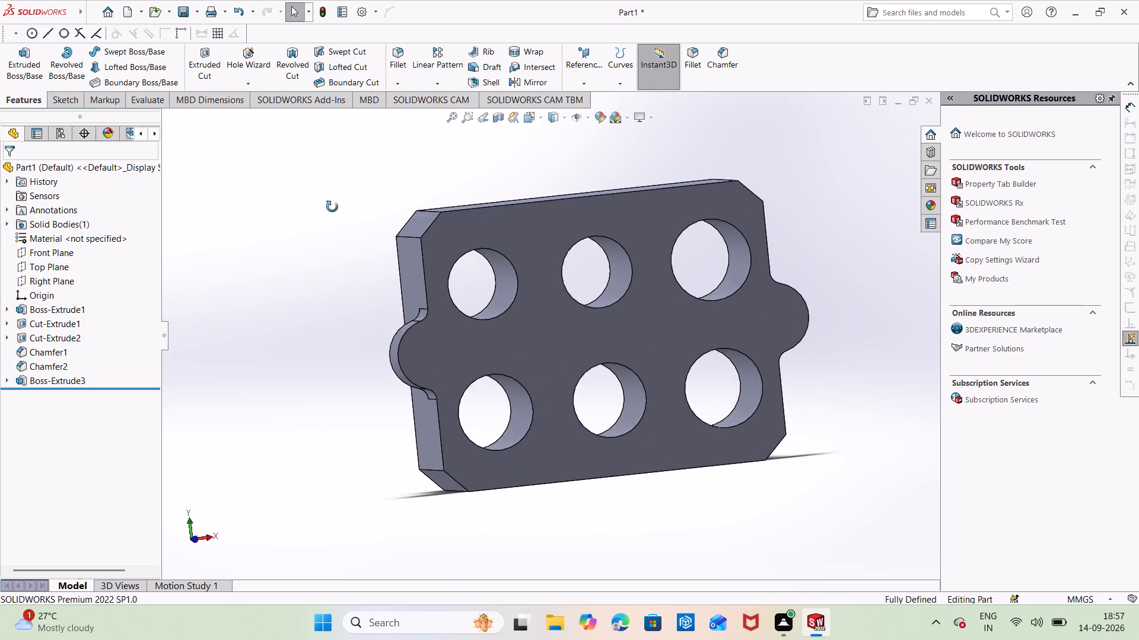
middle_drag(332, 207, 313, 158)
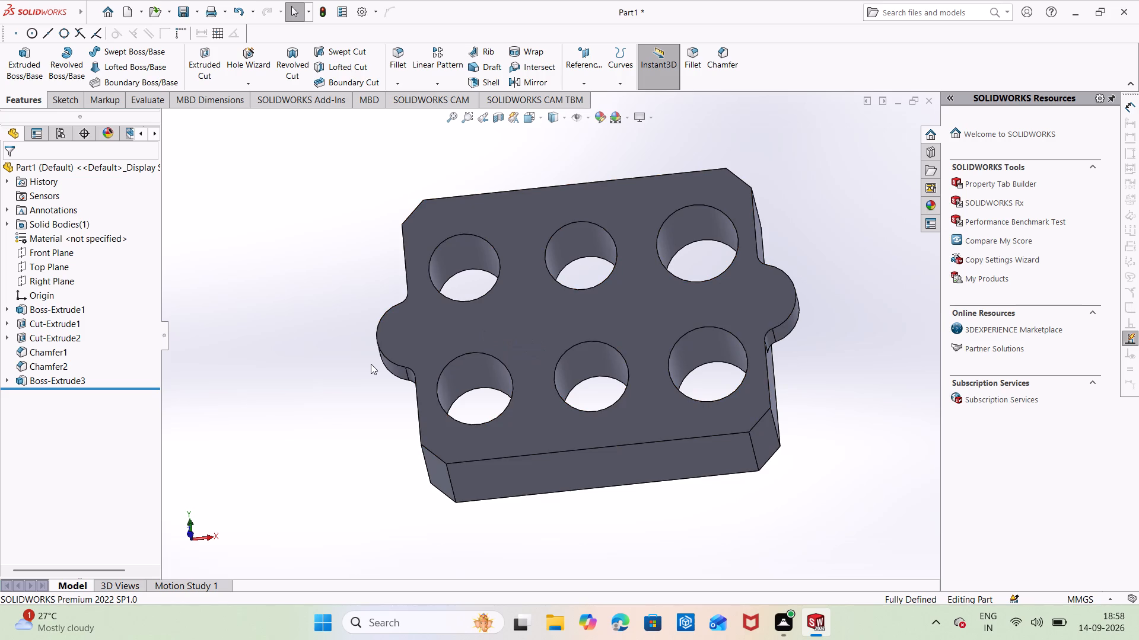
middle_drag(348, 310, 362, 348)
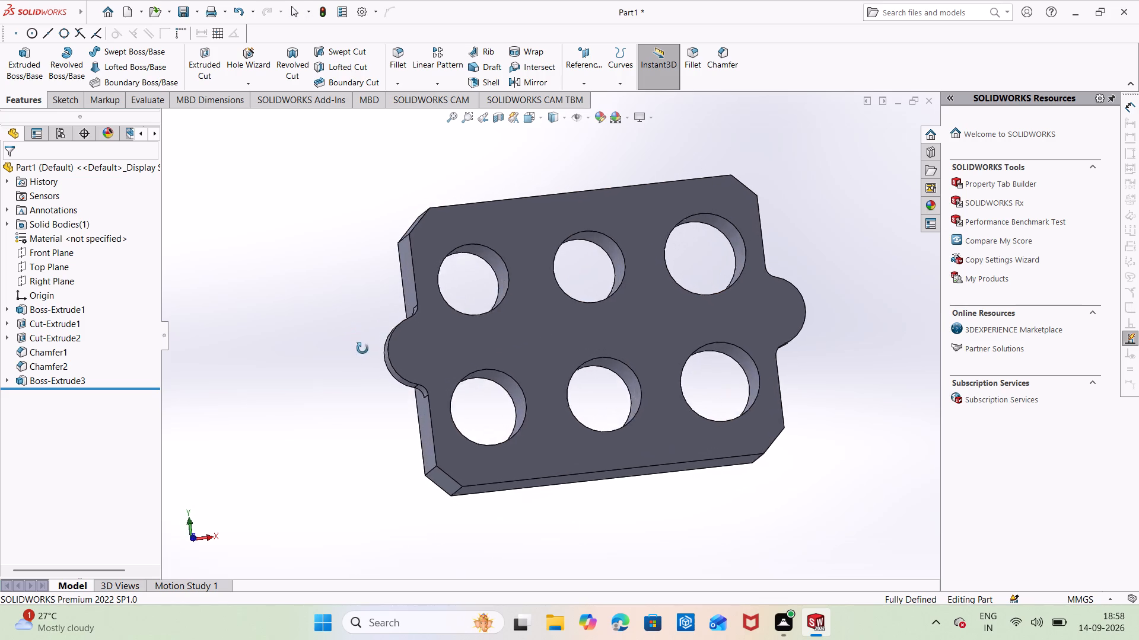
middle_drag(362, 348, 396, 343)
middle_drag(376, 356, 355, 375)
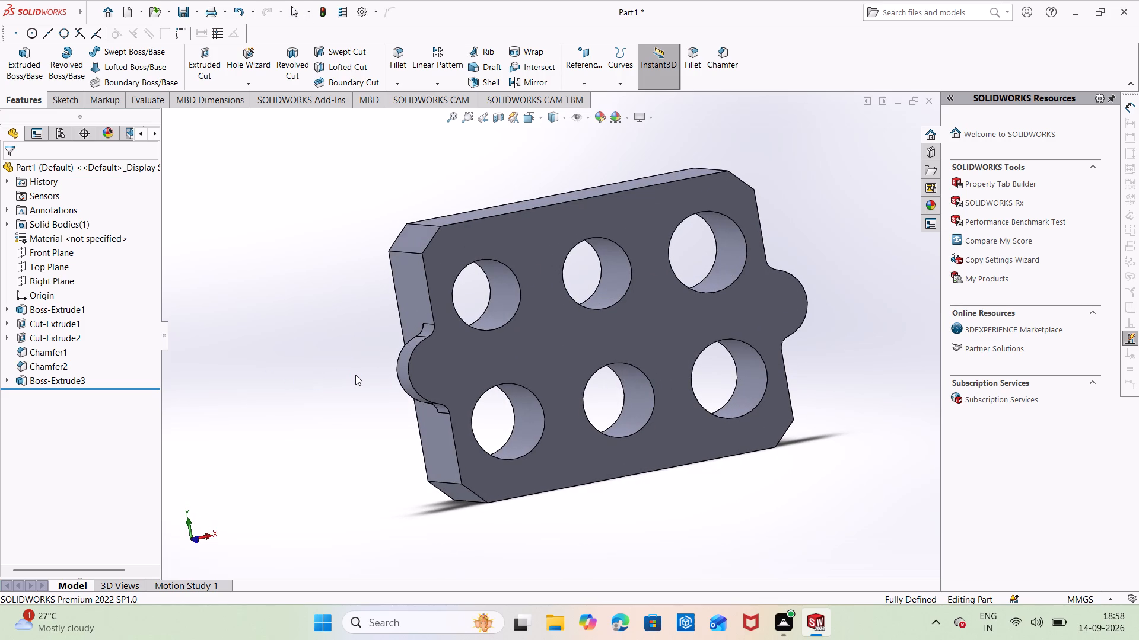
key(ctrl+8)
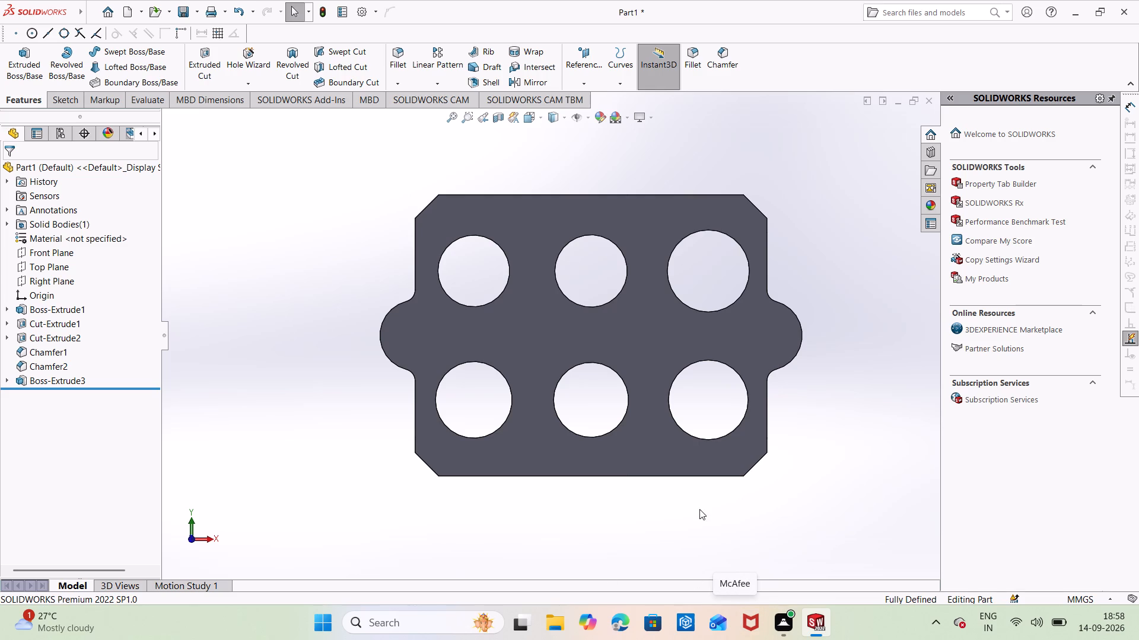
right_click(400, 334)
click(428, 315)
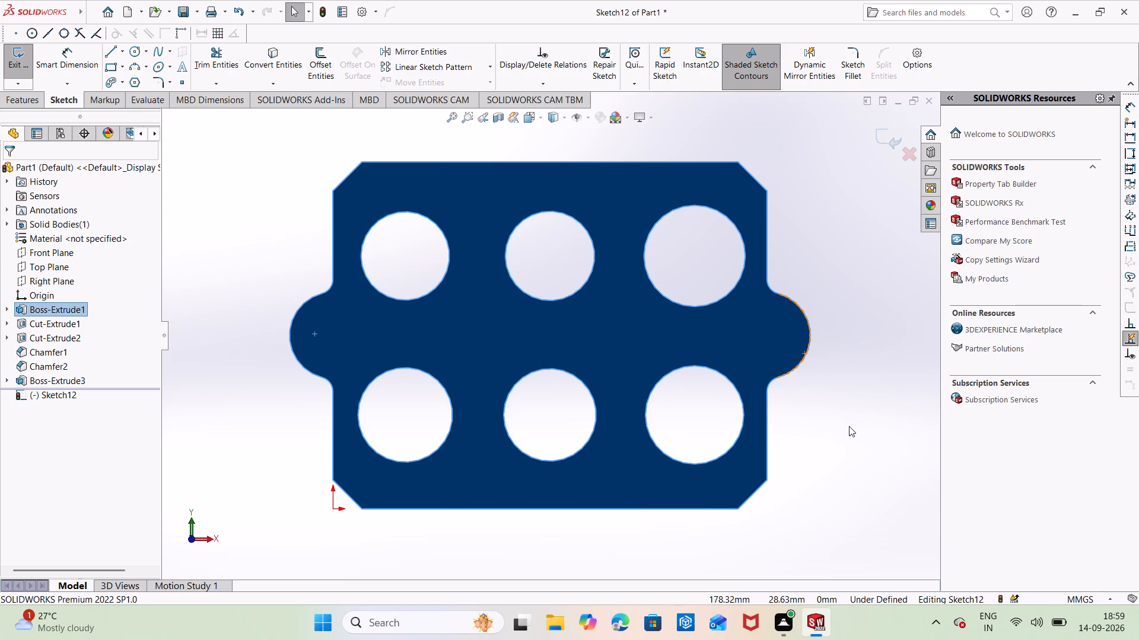
right_drag(852, 448, 869, 420)
right_drag(860, 436, 874, 446)
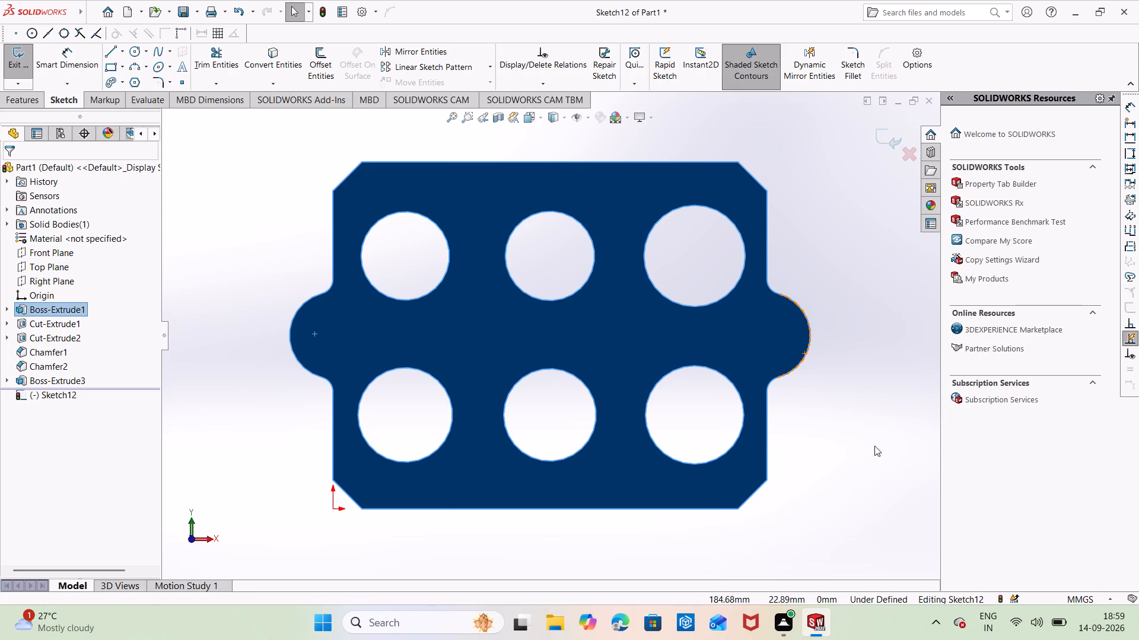
right_drag(874, 446, 918, 468)
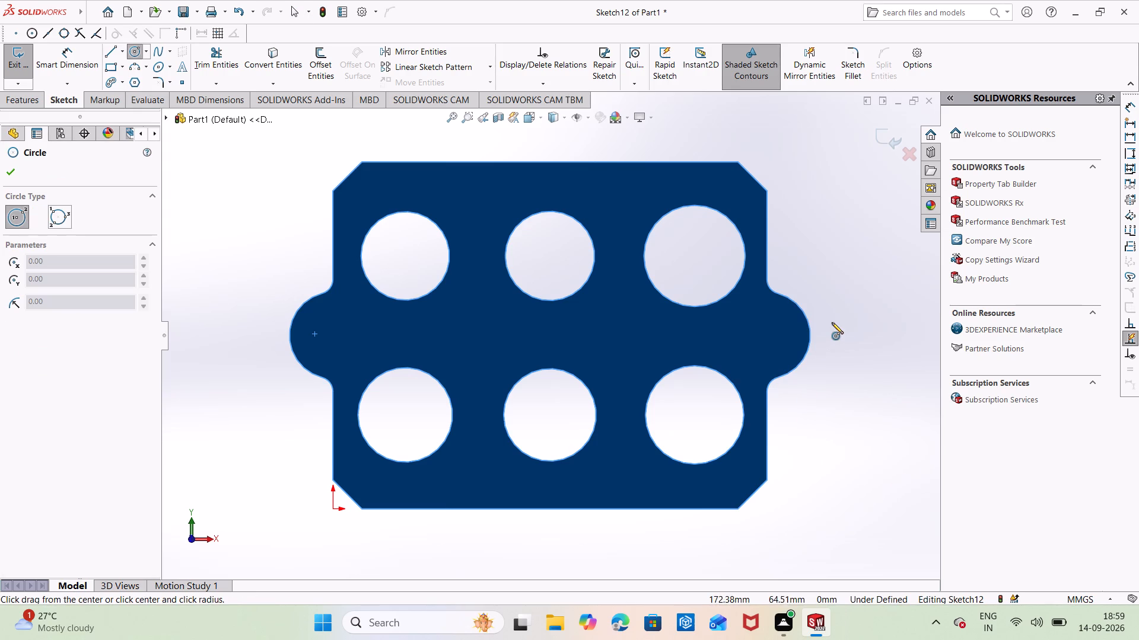
click(774, 336)
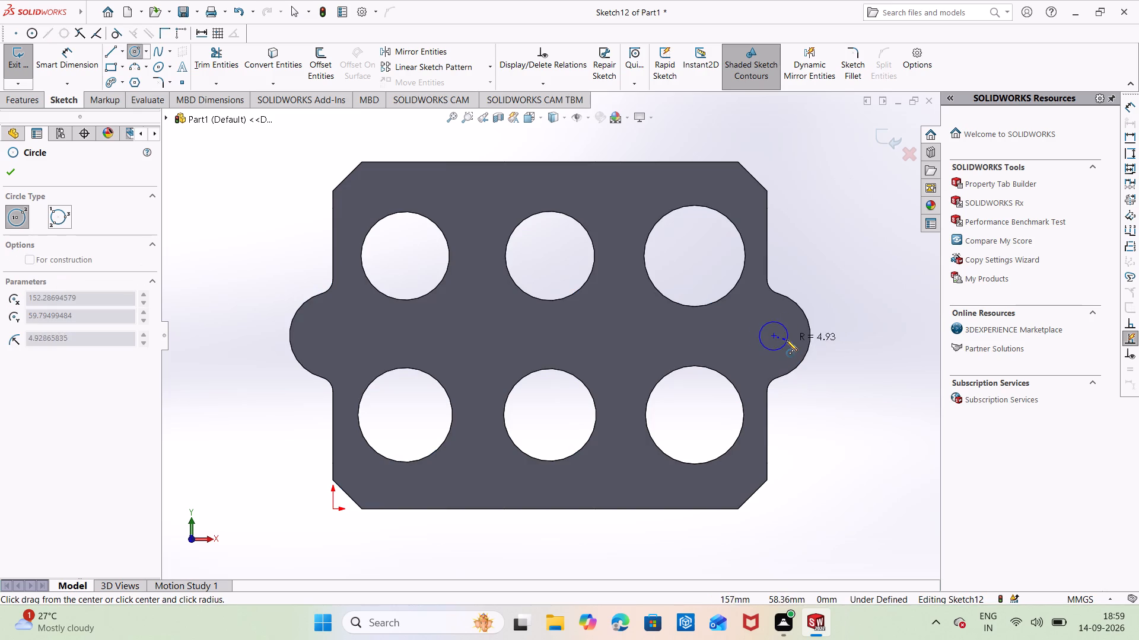
click(791, 348)
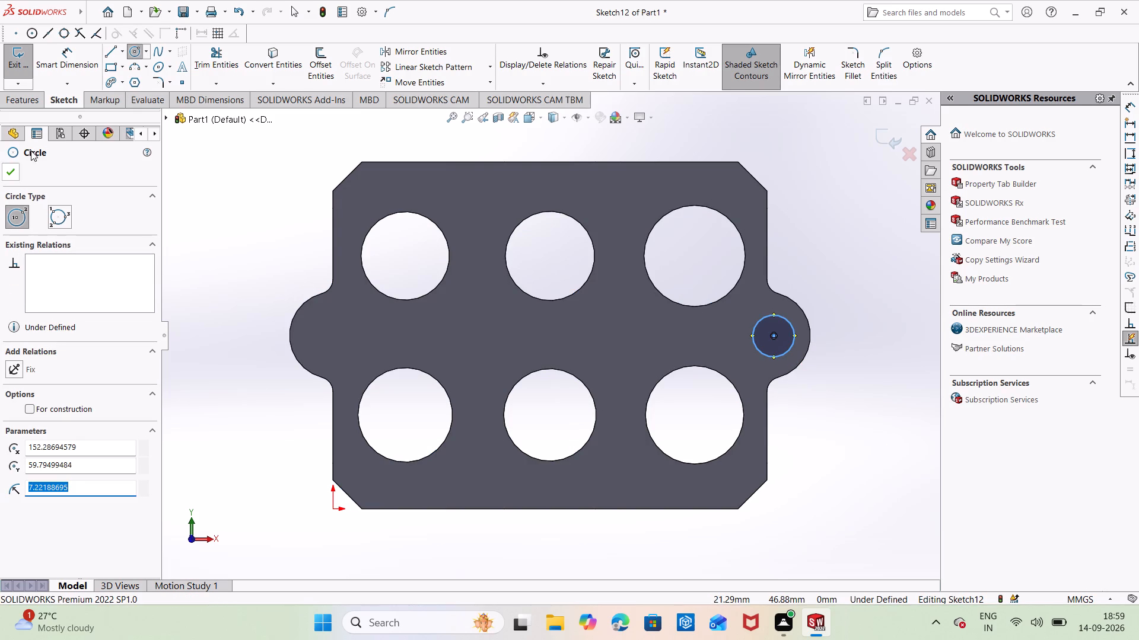
click(320, 336)
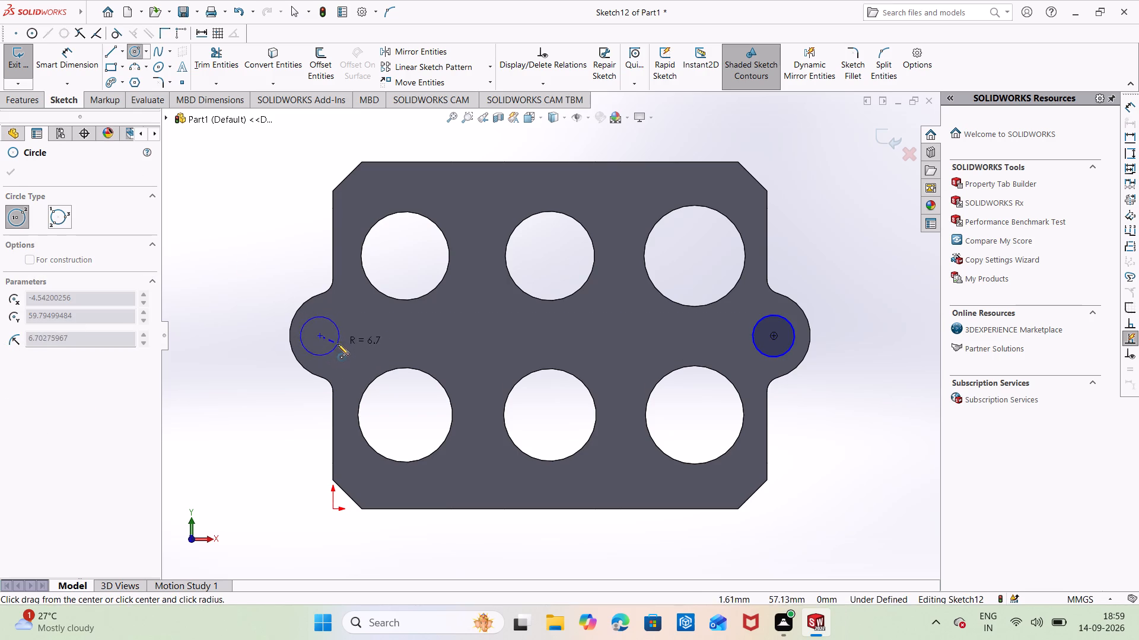
click(336, 343)
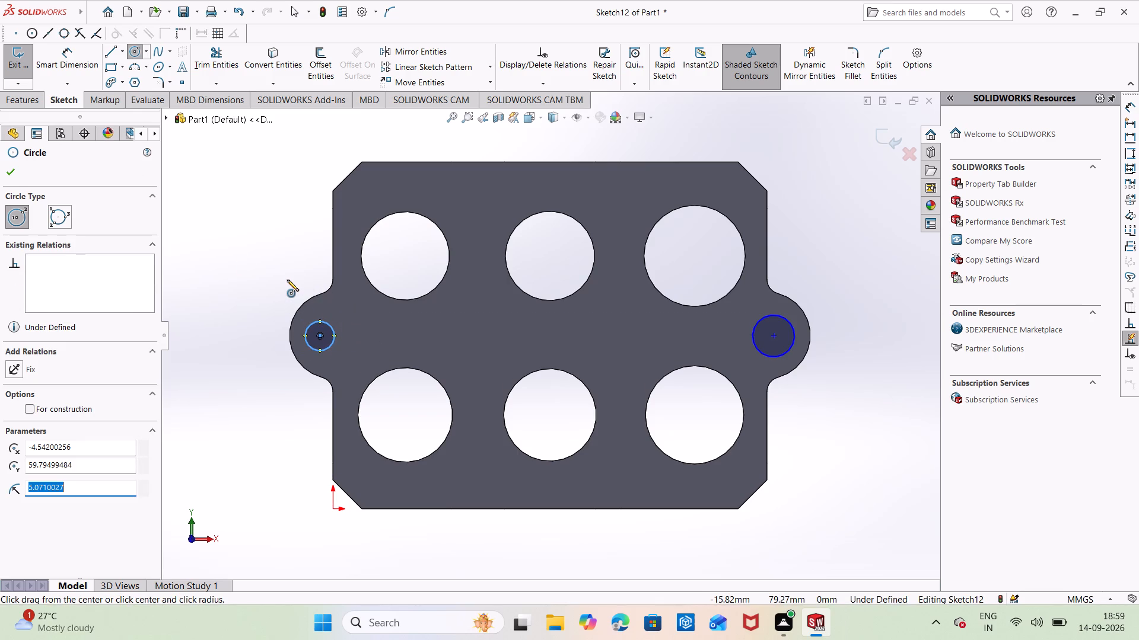
key(Escape)
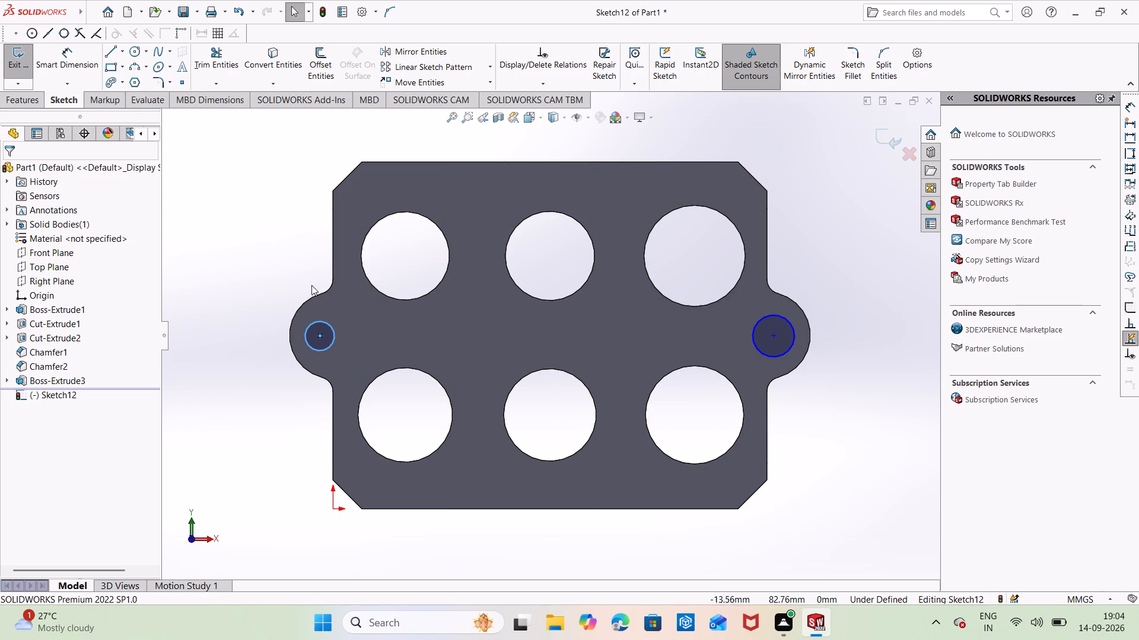
Dimension the smaller boss circle's diameter as 11 mm.
right_drag(255, 287, 266, 181)
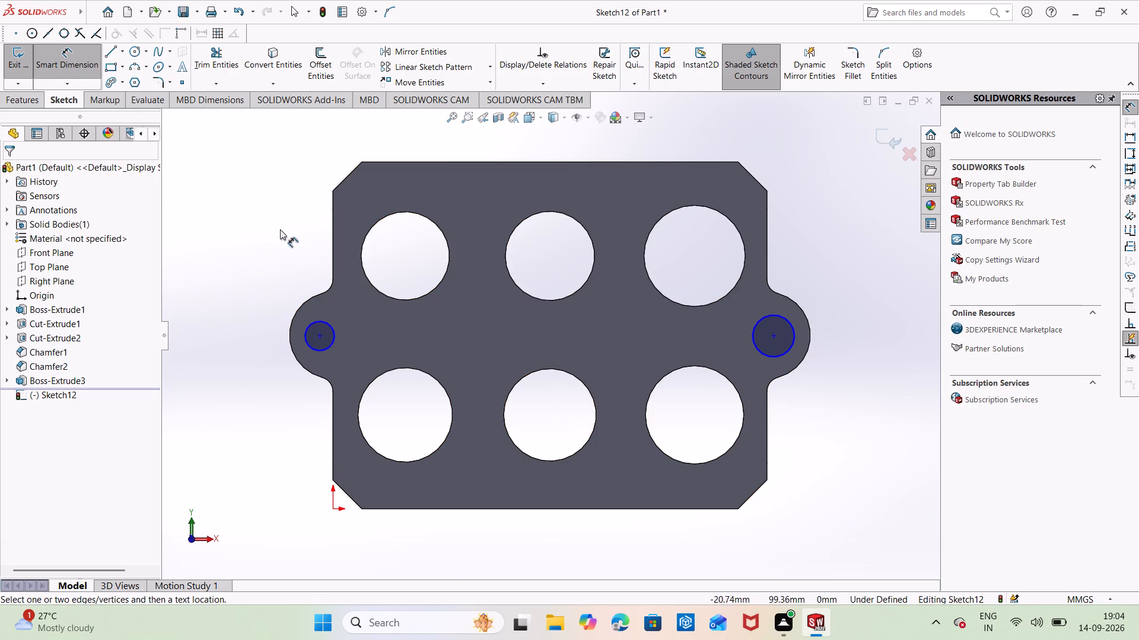
click(317, 323)
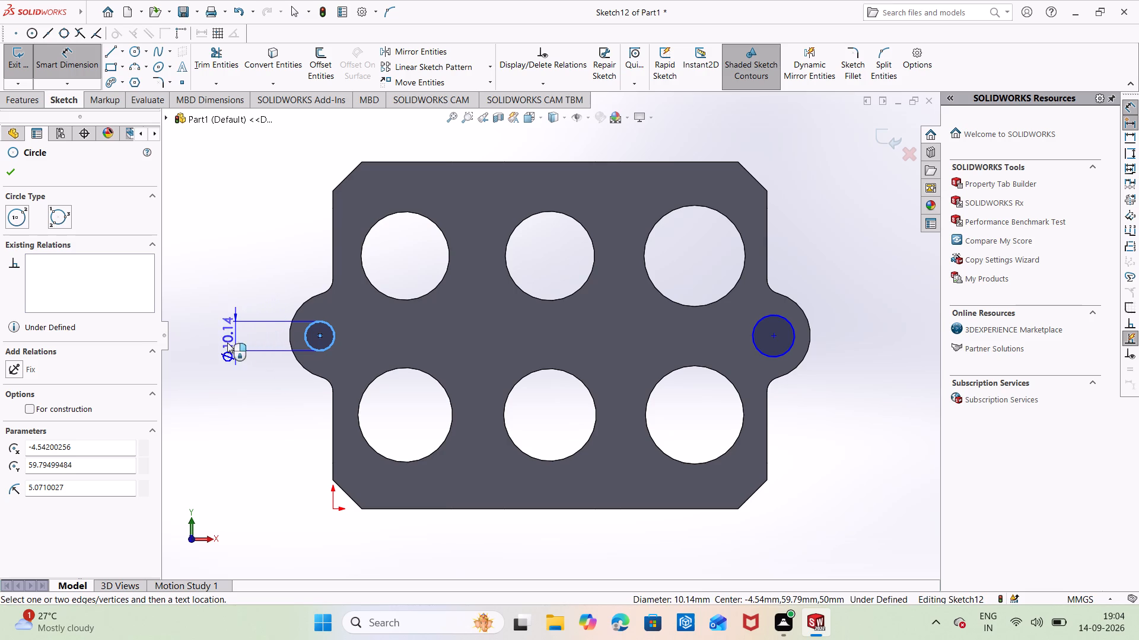
click(247, 330)
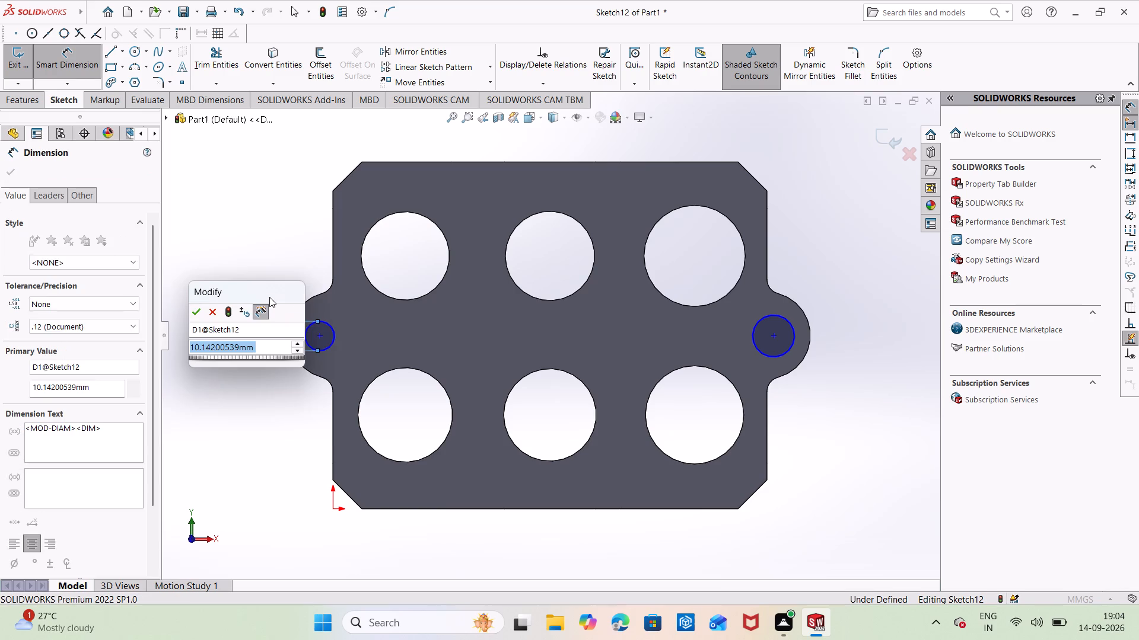
key(BackSpace)
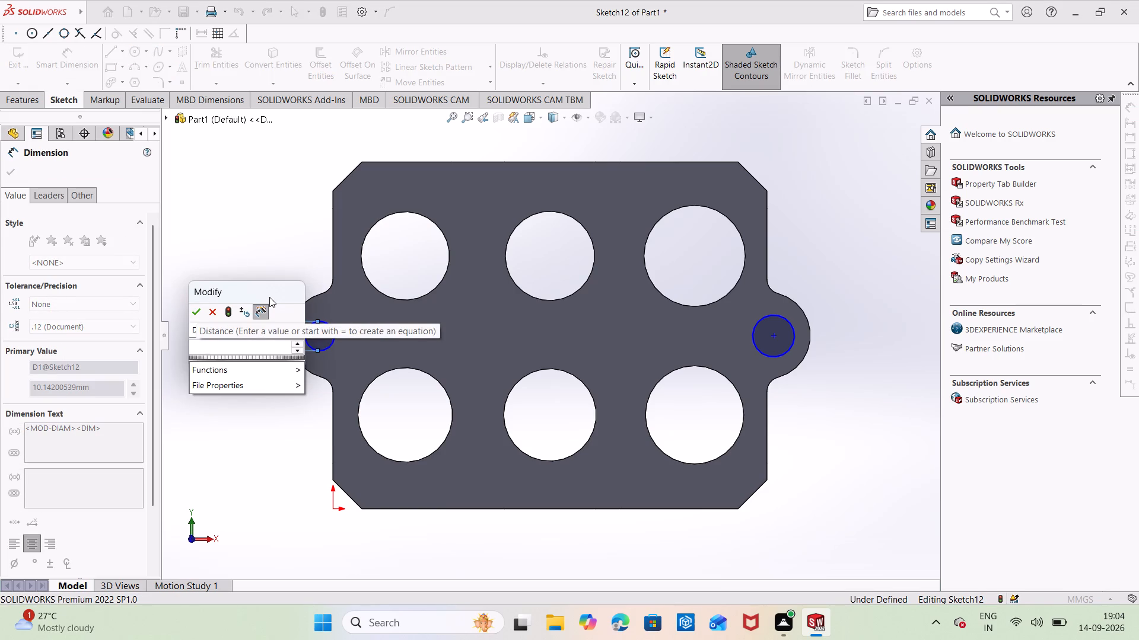
text(11)
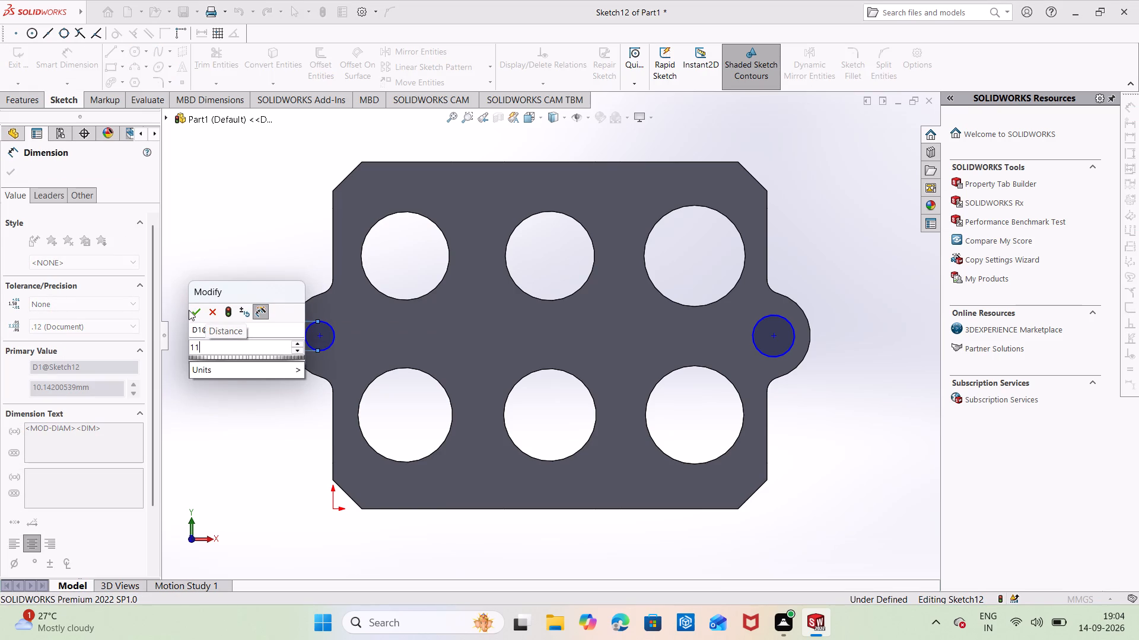
click(193, 312)
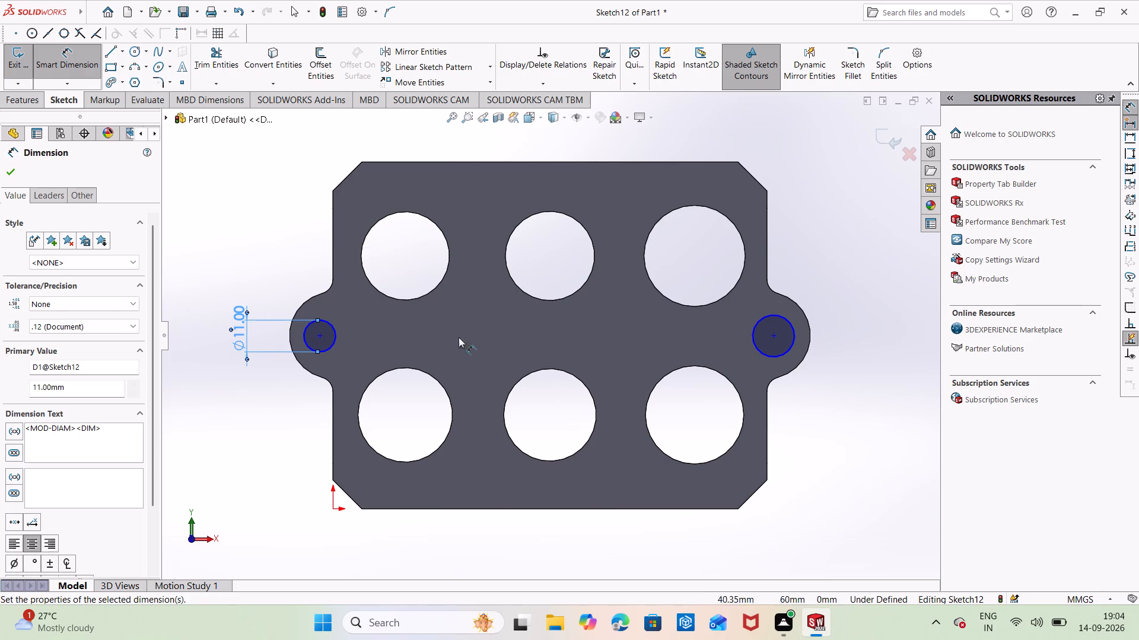
key(Escape)
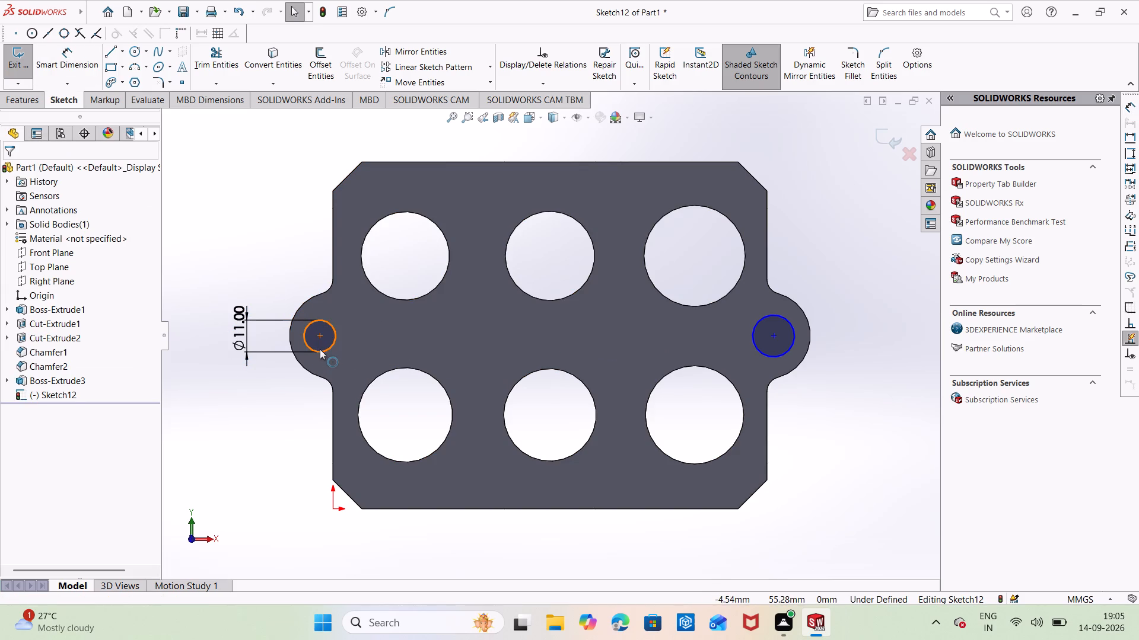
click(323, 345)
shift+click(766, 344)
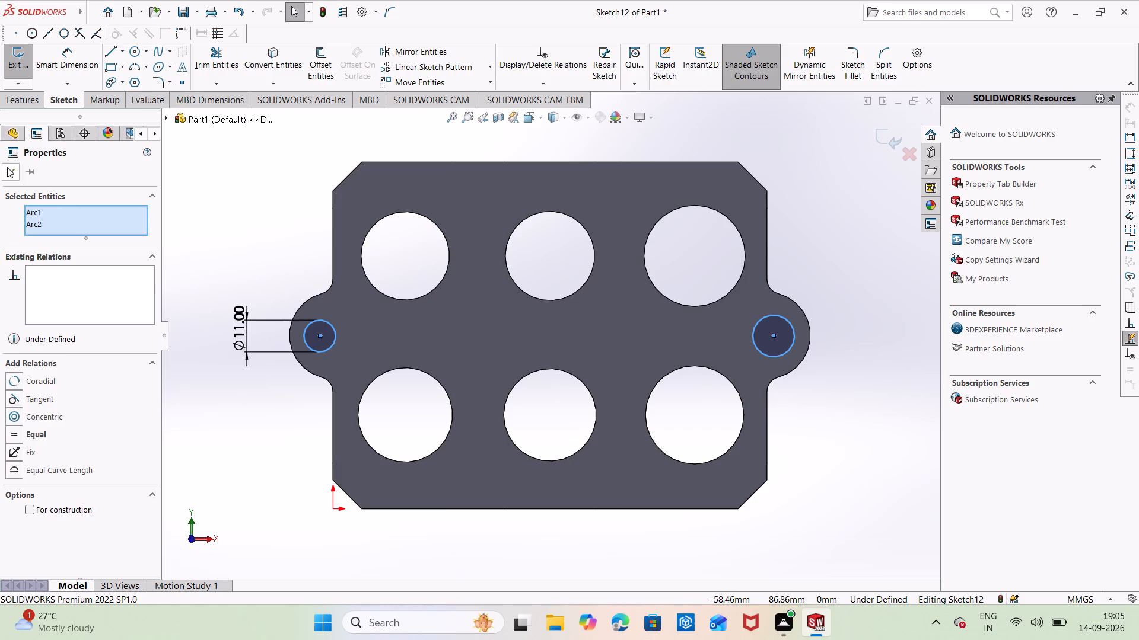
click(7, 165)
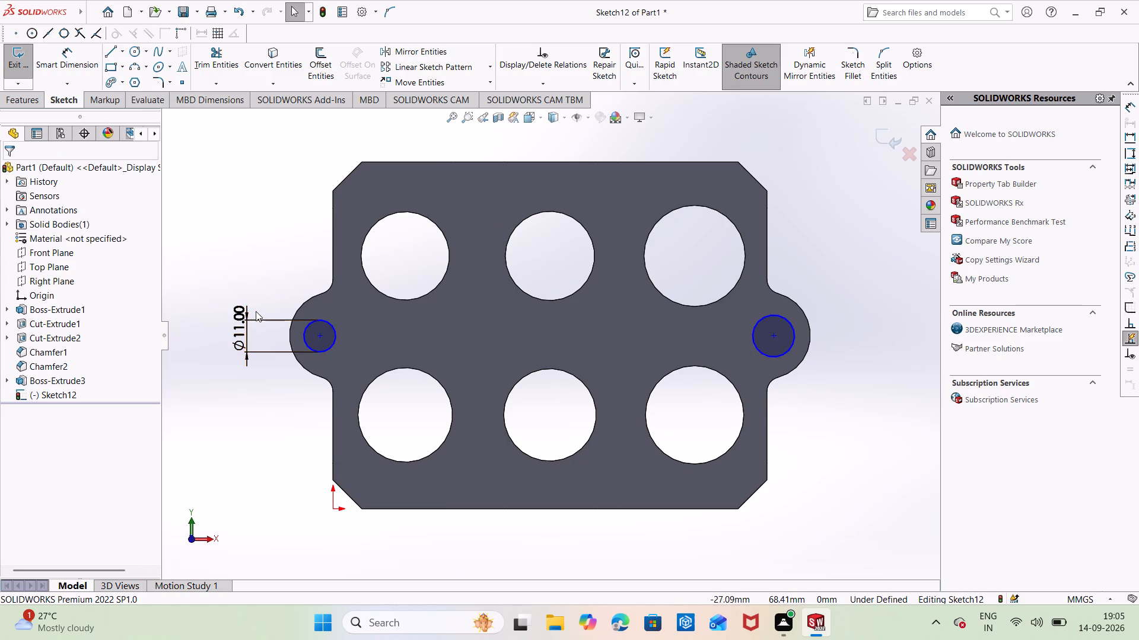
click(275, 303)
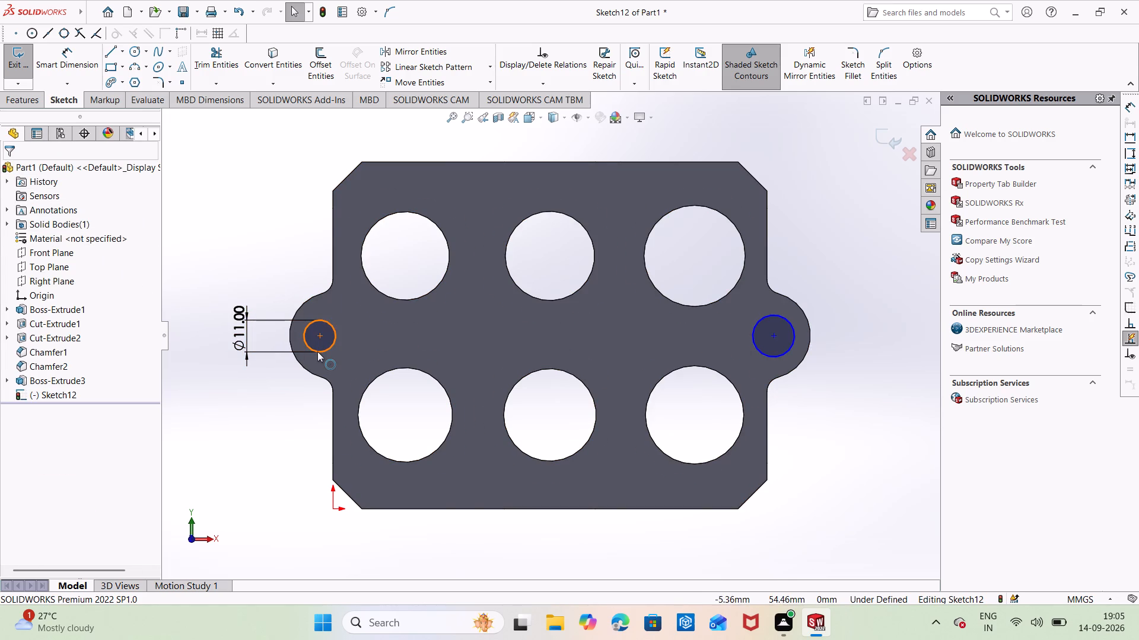
Apply an Equal relation between the two boss circles.
ctrl+click(319, 349)
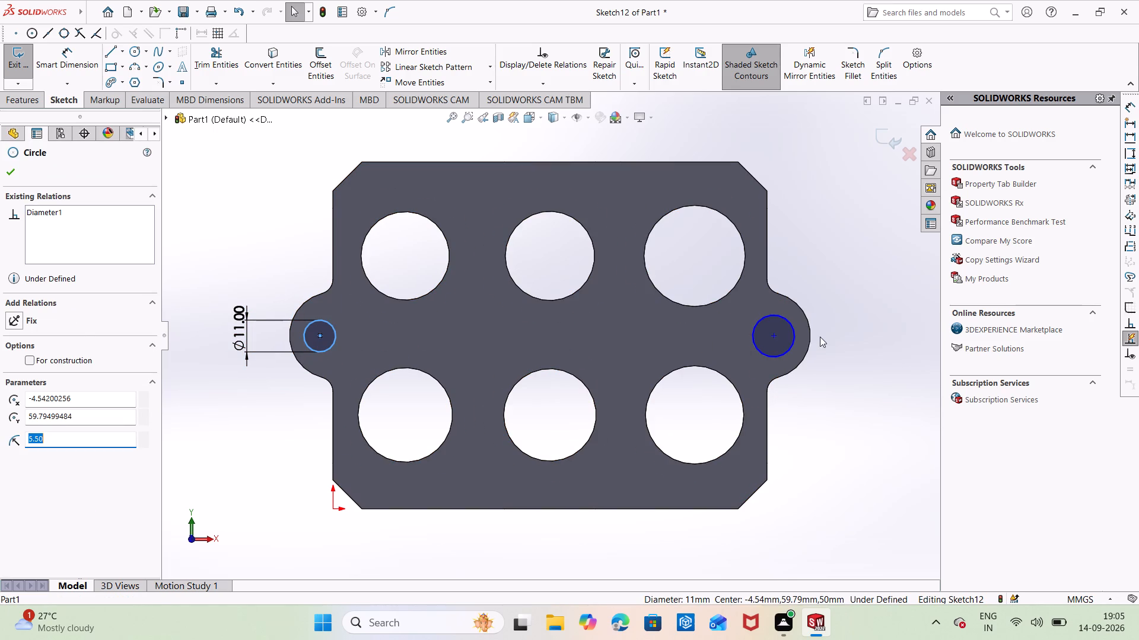
ctrl+click(780, 341)
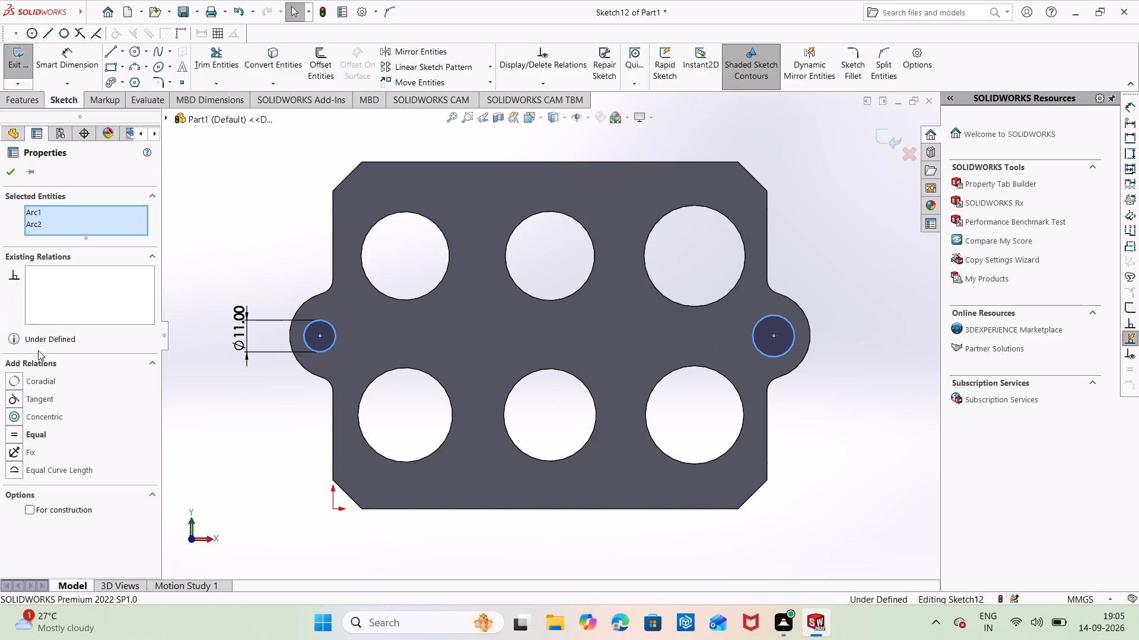
click(39, 430)
click(229, 240)
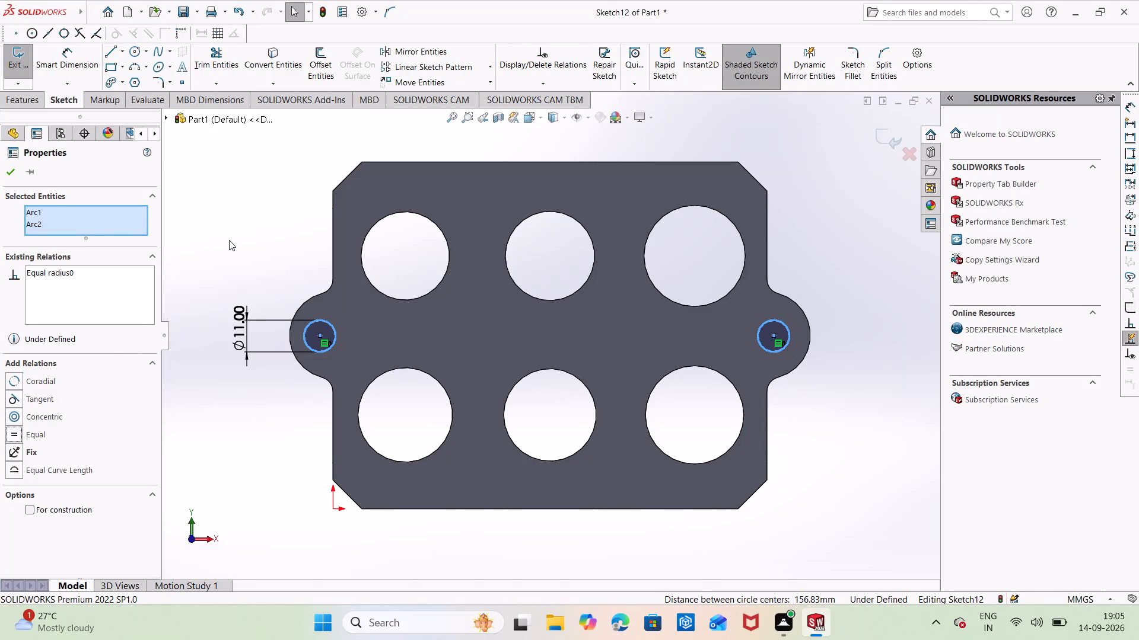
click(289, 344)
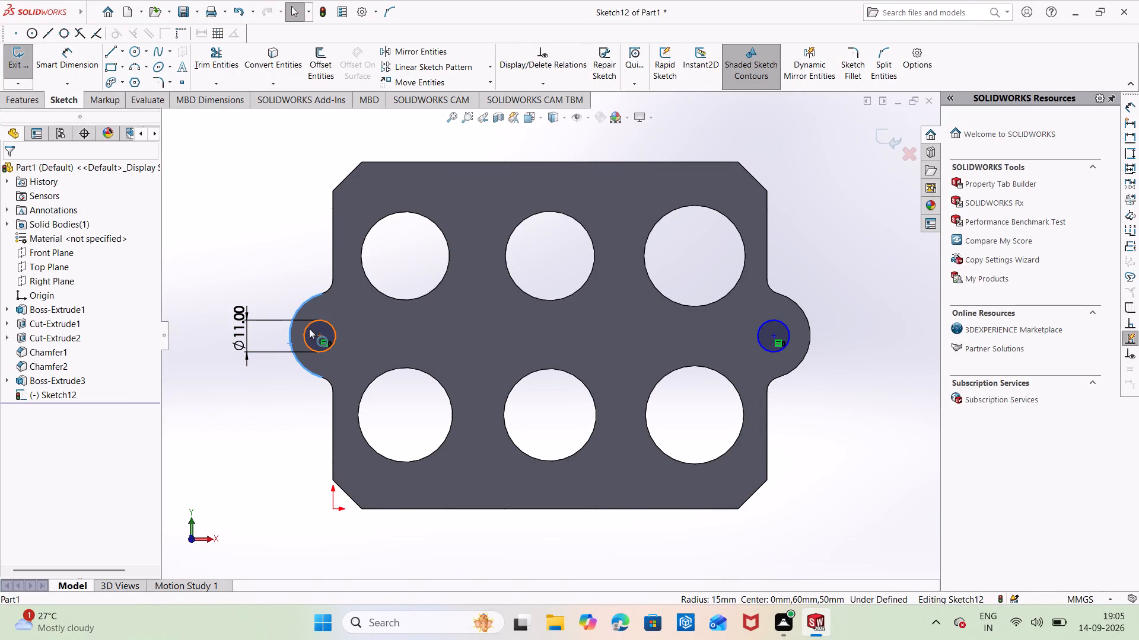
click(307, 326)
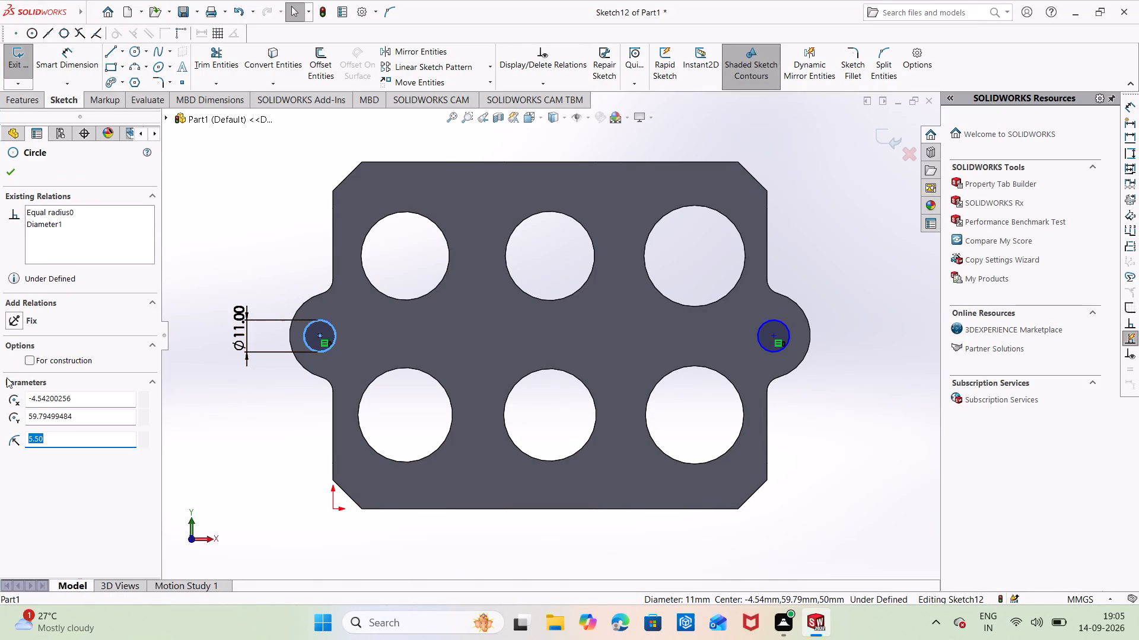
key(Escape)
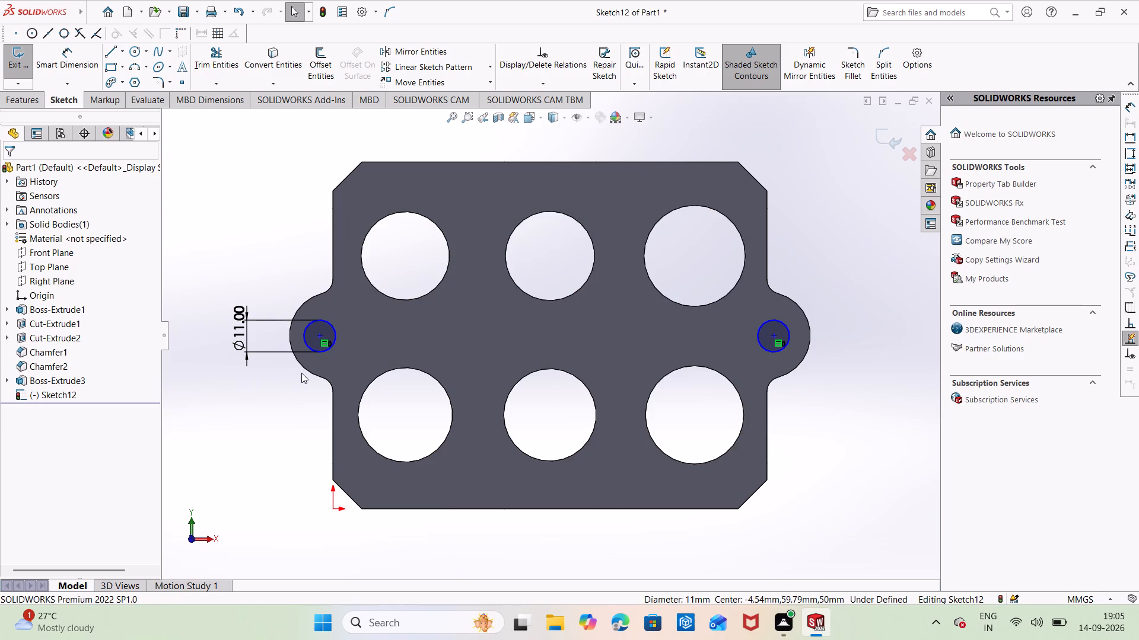
Apply a Concentric relation between each boss circle and the outer arc of its semicircular boss.
ctrl+click(304, 369)
ctrl+click(326, 348)
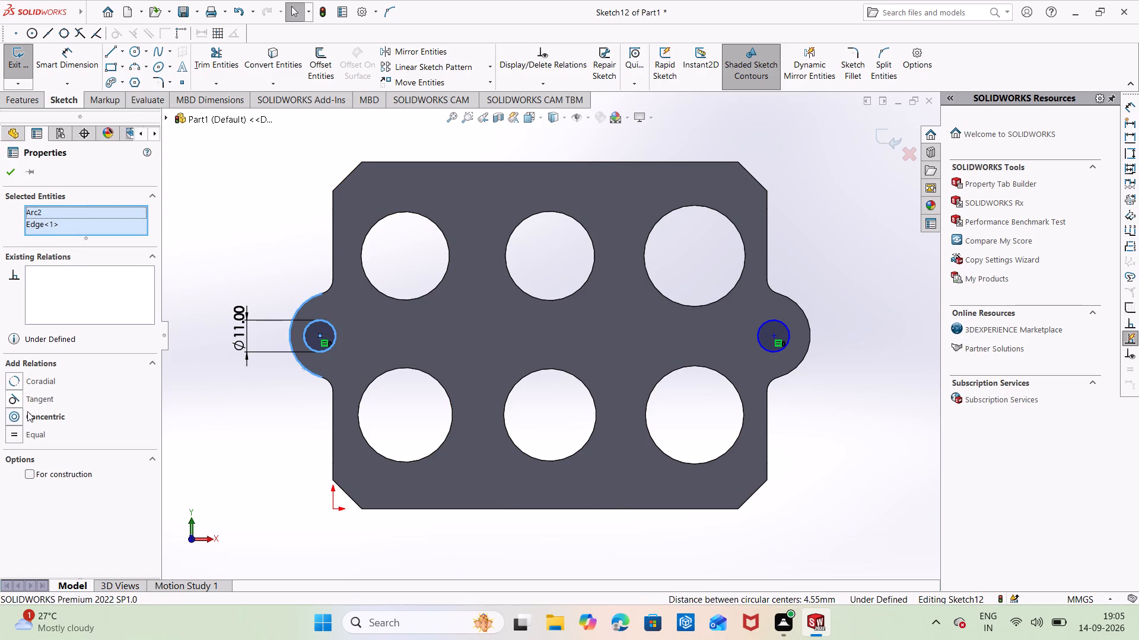
click(33, 413)
click(114, 355)
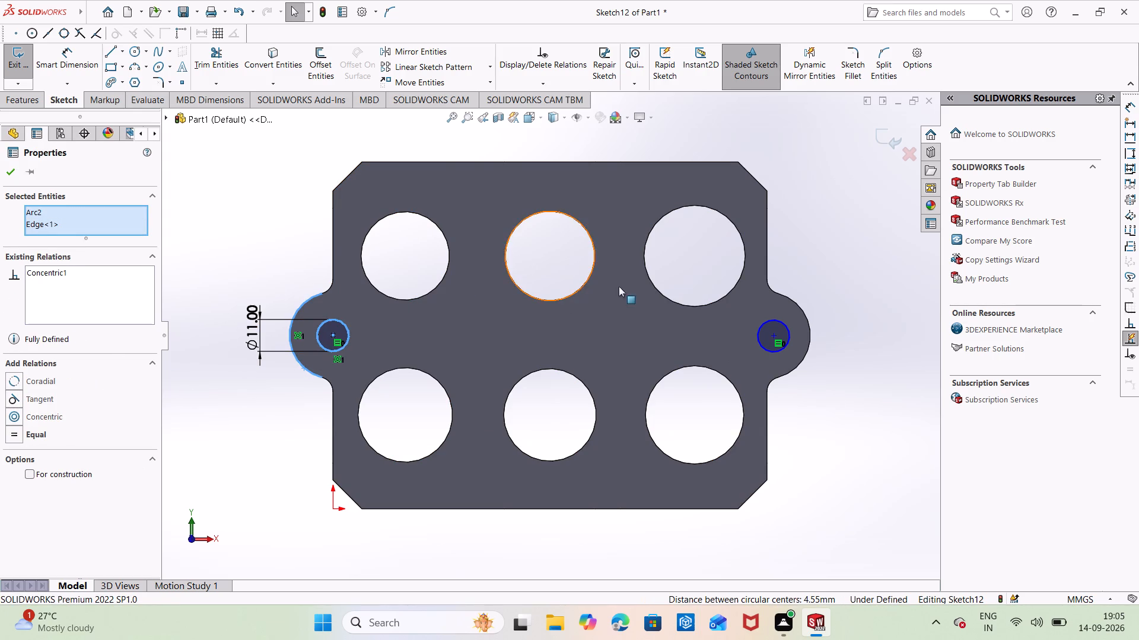
ctrl+click(804, 313)
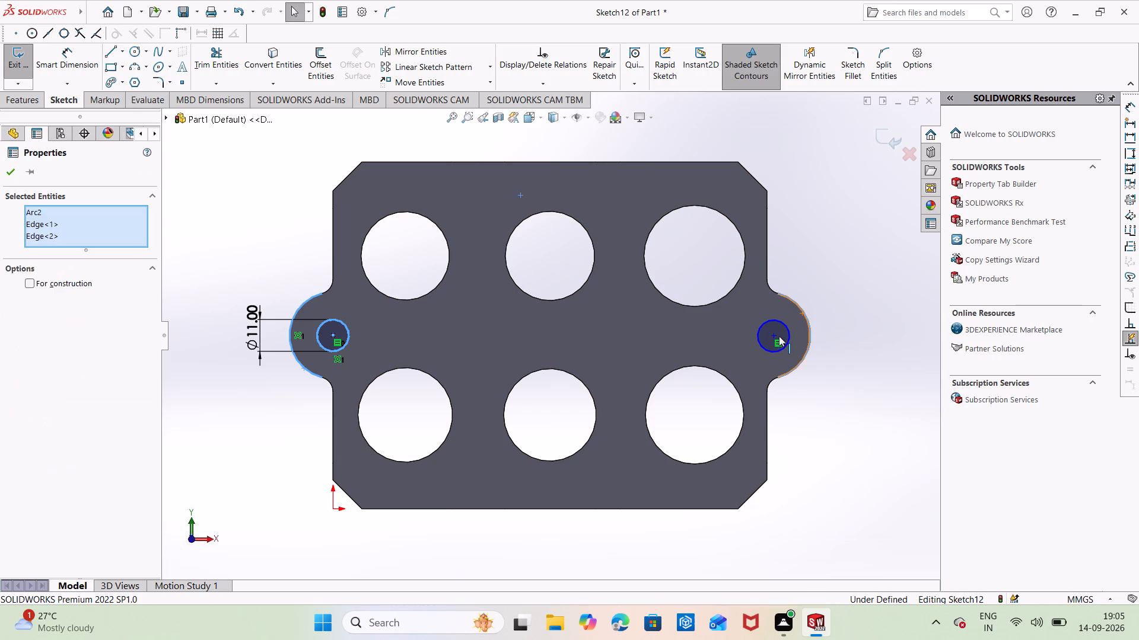
ctrl+click(787, 337)
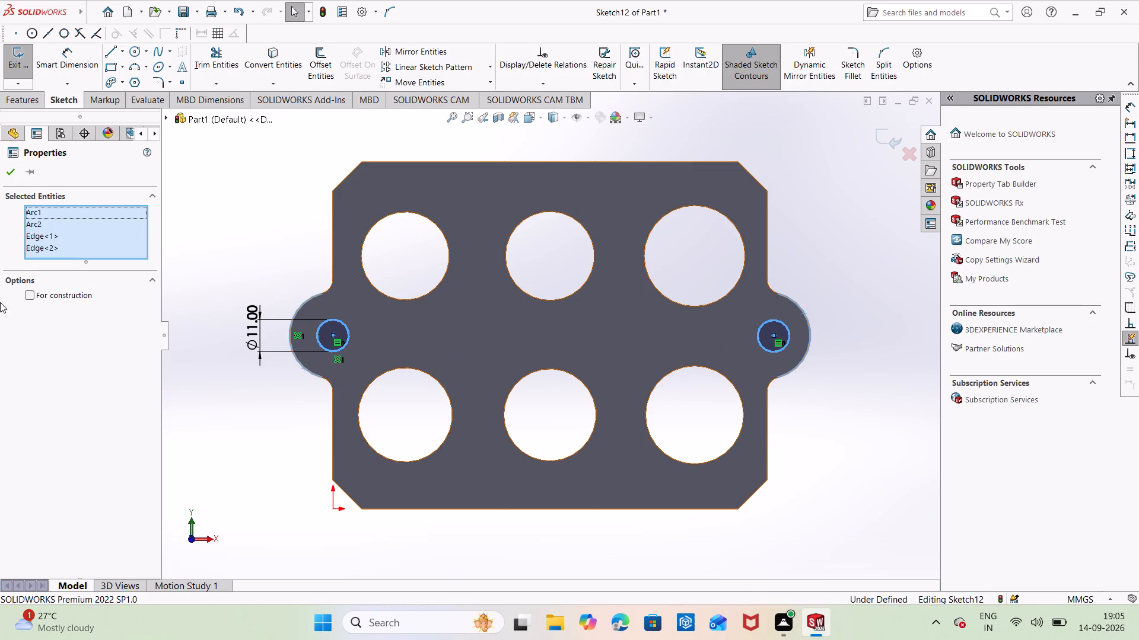
key(Escape)
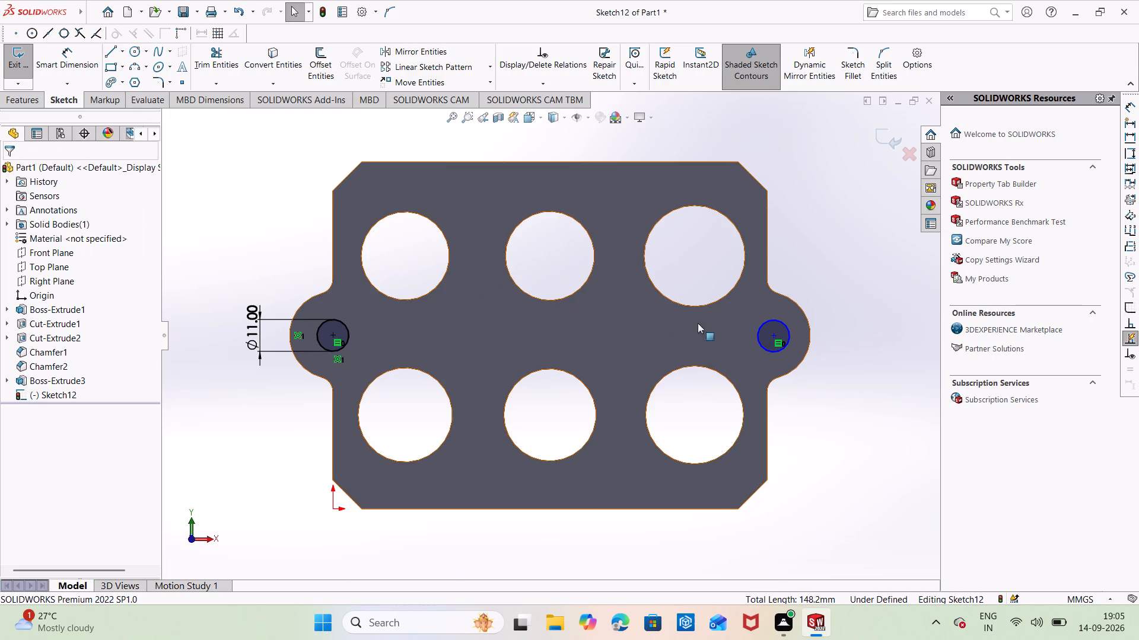
ctrl+click(809, 330)
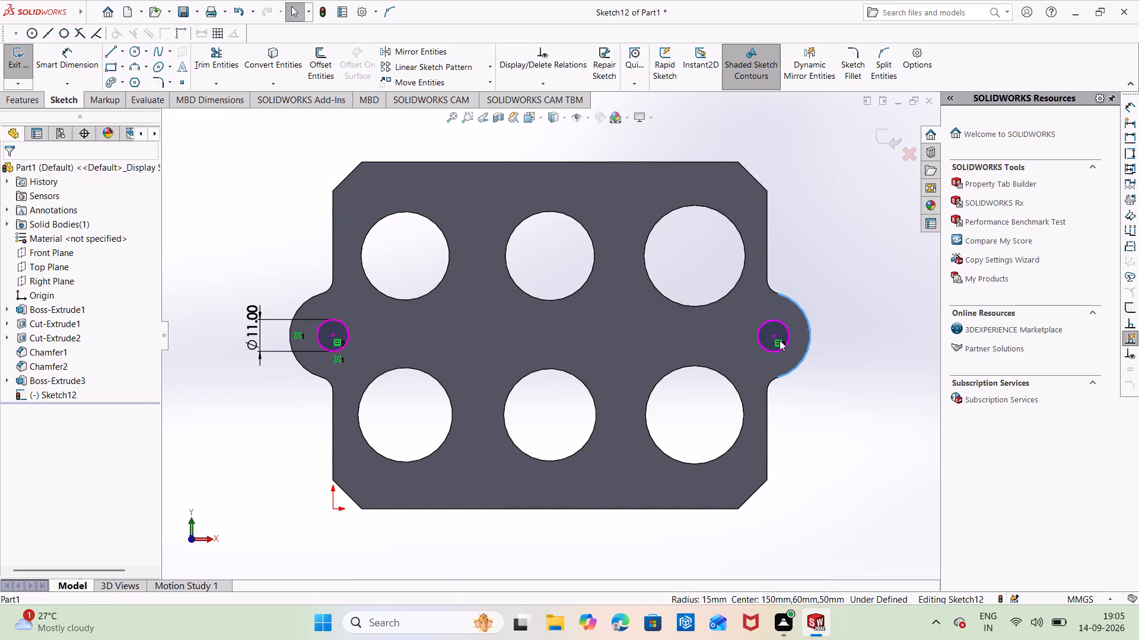
ctrl+click(788, 335)
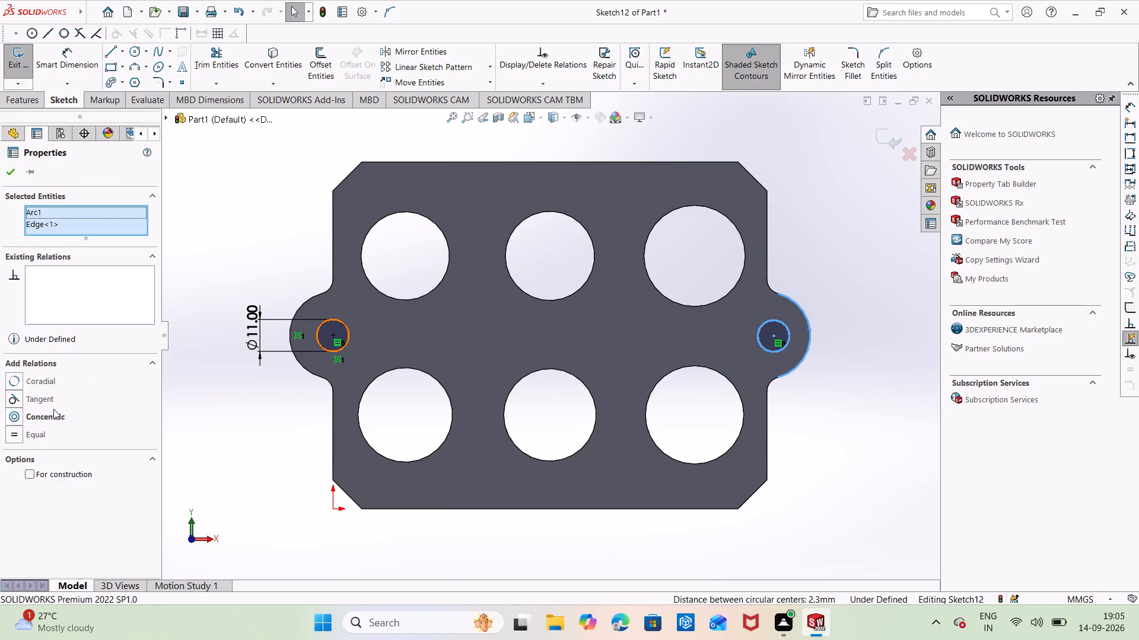
click(53, 412)
click(152, 305)
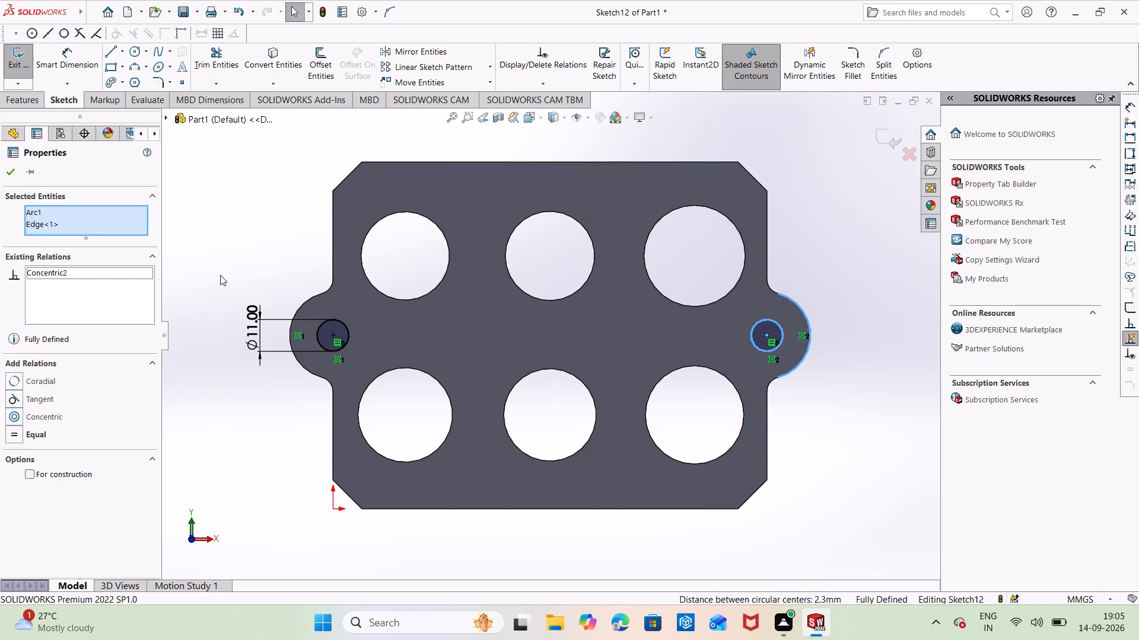
click(220, 273)
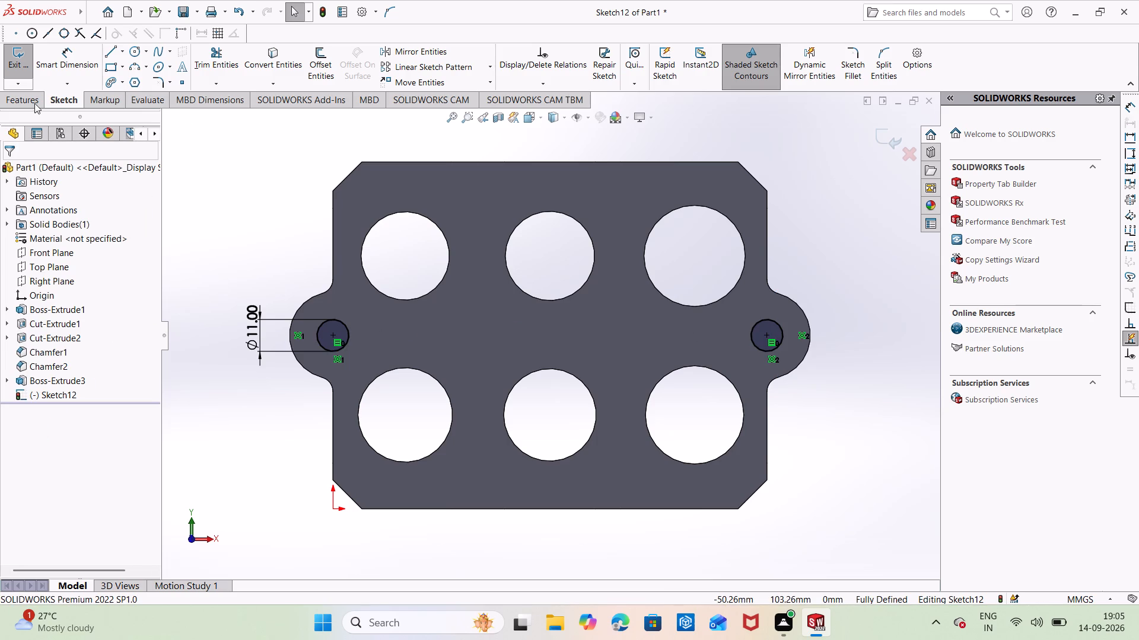
Cut-extrude both 11 mm boss circles blind to a depth of 15 mm.
click(28, 97)
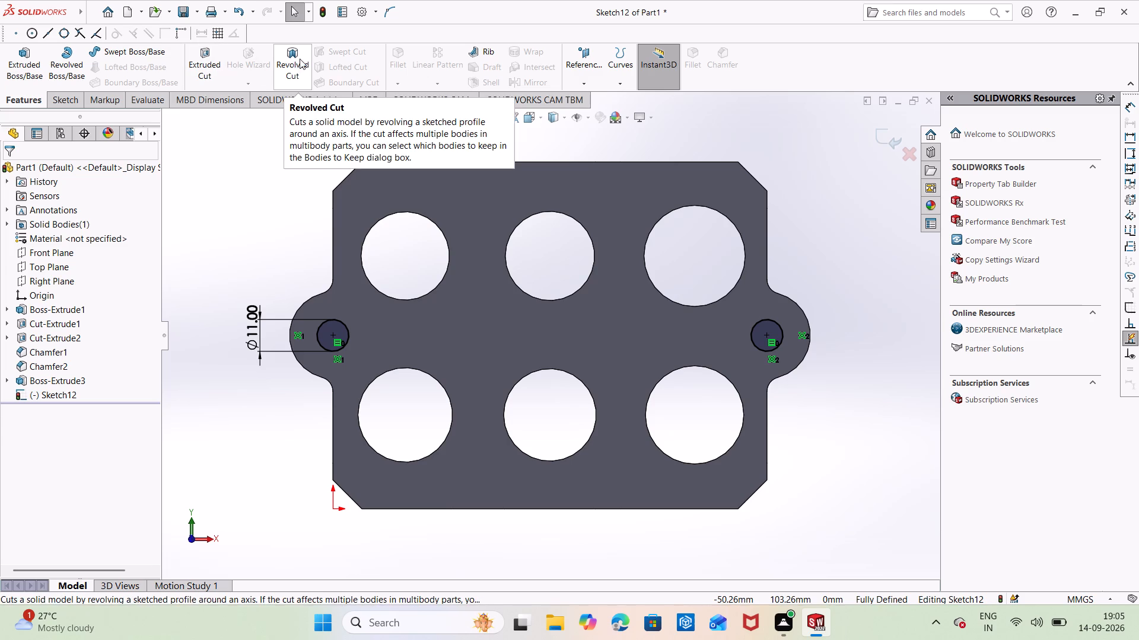
click(198, 59)
middle_drag(256, 204, 300, 244)
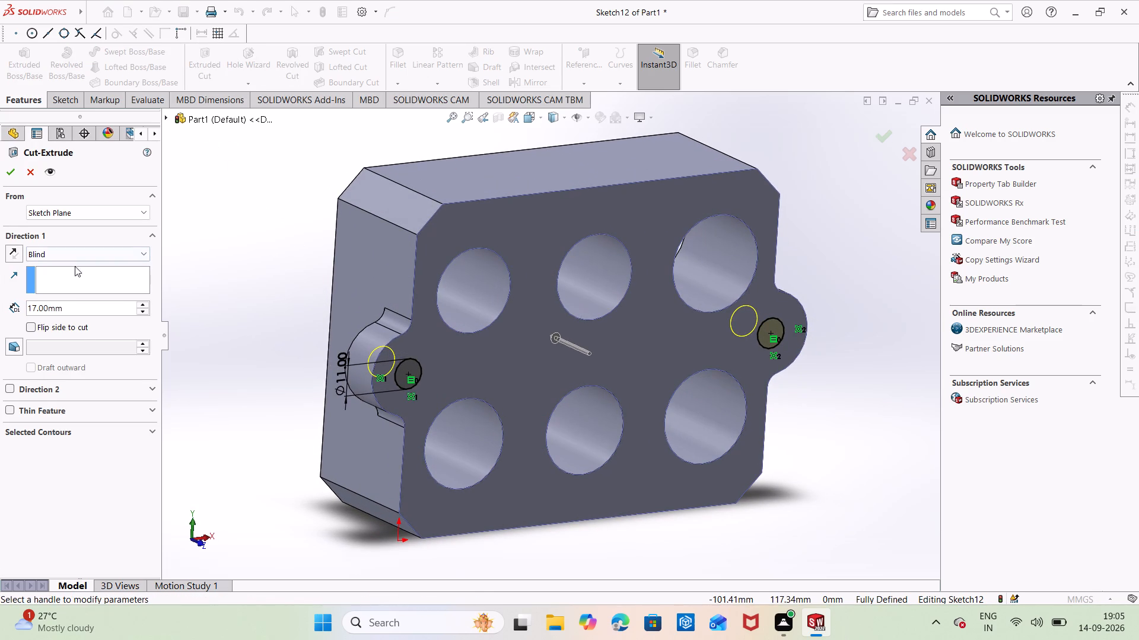
click(82, 305)
key(BackSpace)
key(BackSpace)
key(BackSpace)
key(BackSpace)
key(BackSpace)
key(BackSpace)
key(BackSpace)
key(BackSpace)
key(BackSpace)
key(BackSpace)
key(BackSpace)
key(BackSpace)
key(BackSpace)
key(BackSpace)
key(BackSpace)
key(BackSpace)
key(BackSpace)
key(BackSpace)
key(BackSpace)
key(BackSpace)
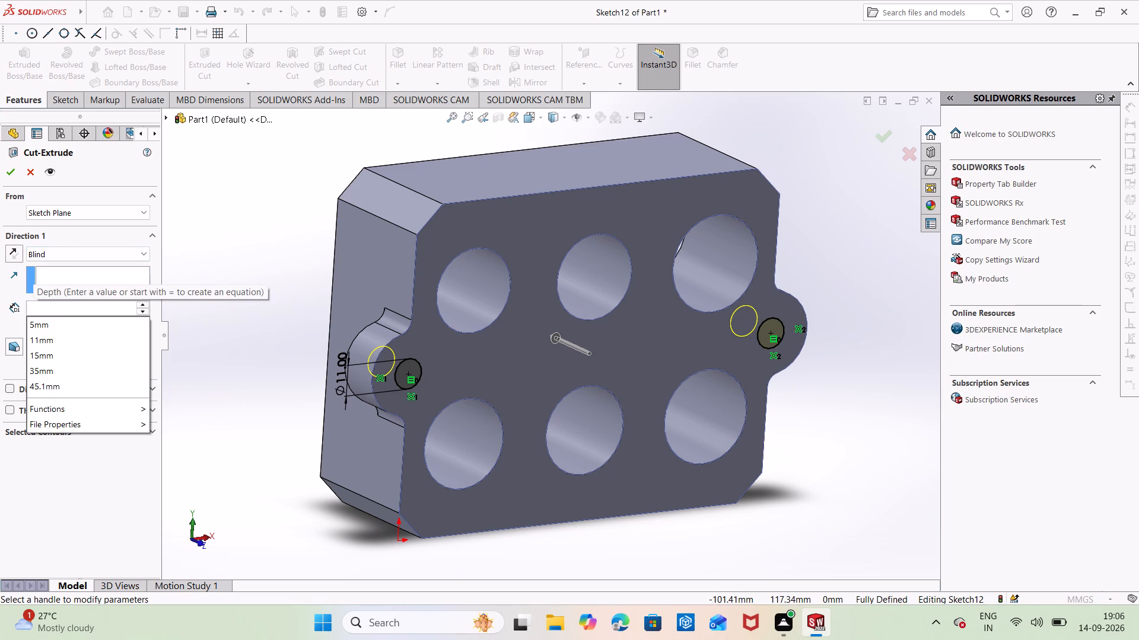
text(15)
key(Return)
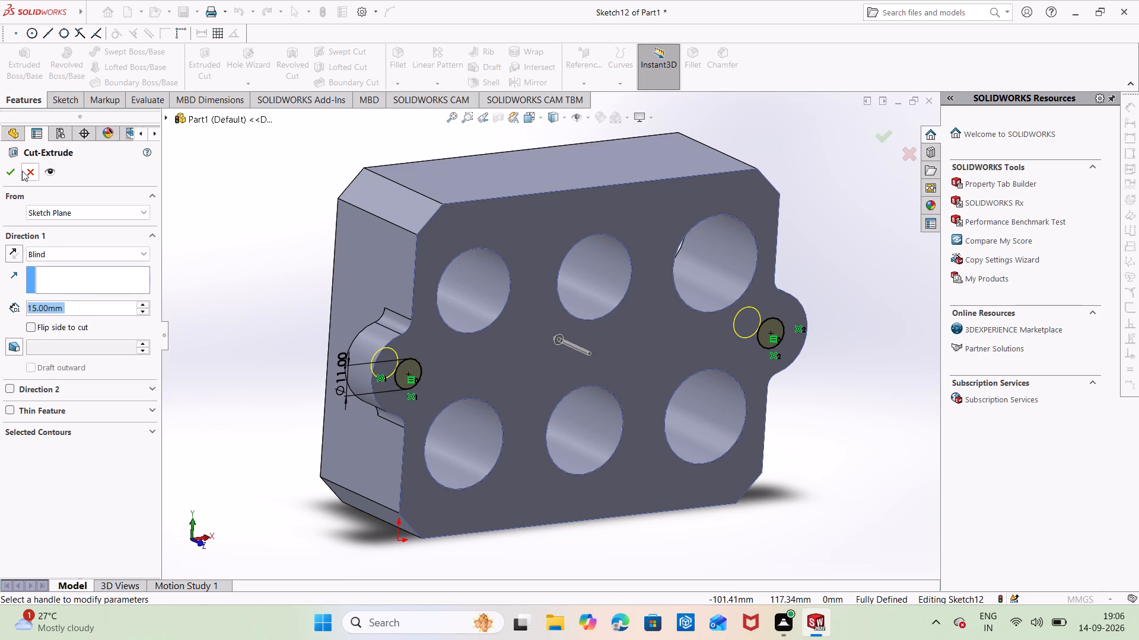
click(4, 175)
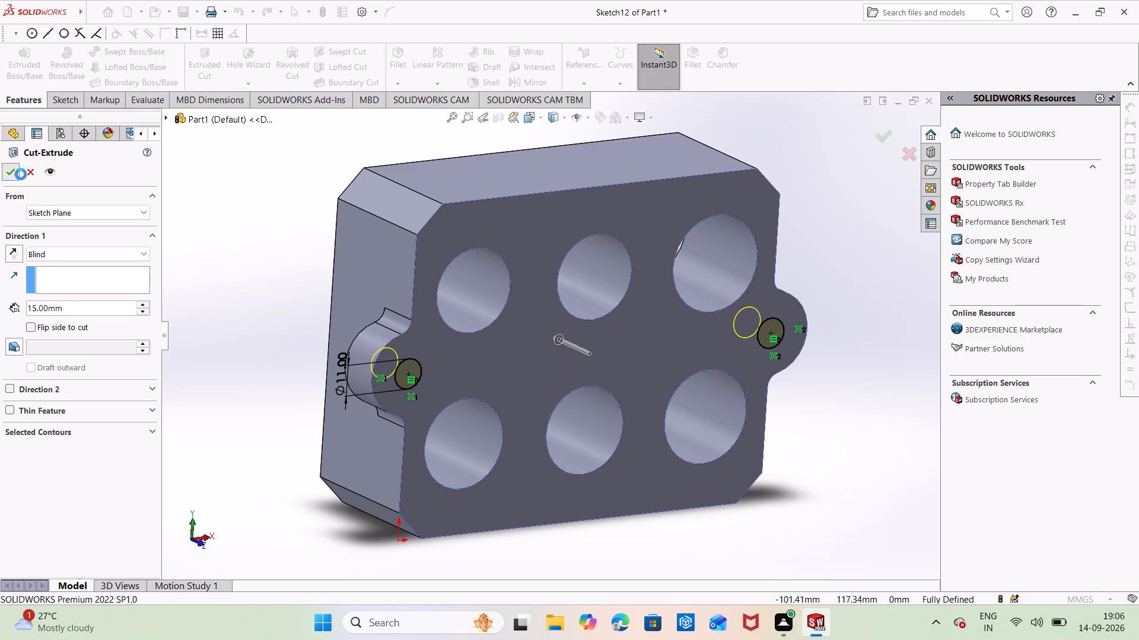
On the block's six-hole face, start a sketch and draw a 150 mm horizontal line joining the centres of the two boss holes.
middle_drag(170, 213, 294, 288)
click(243, 229)
middle_drag(441, 290, 281, 254)
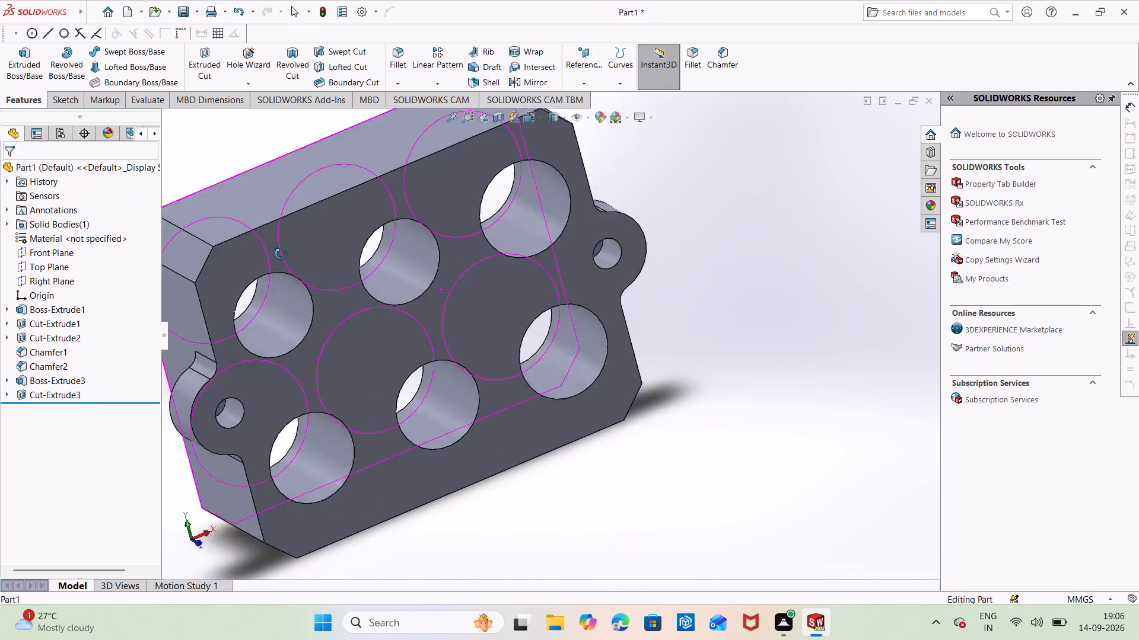
middle_drag(281, 254, 266, 247)
middle_drag(333, 235, 440, 270)
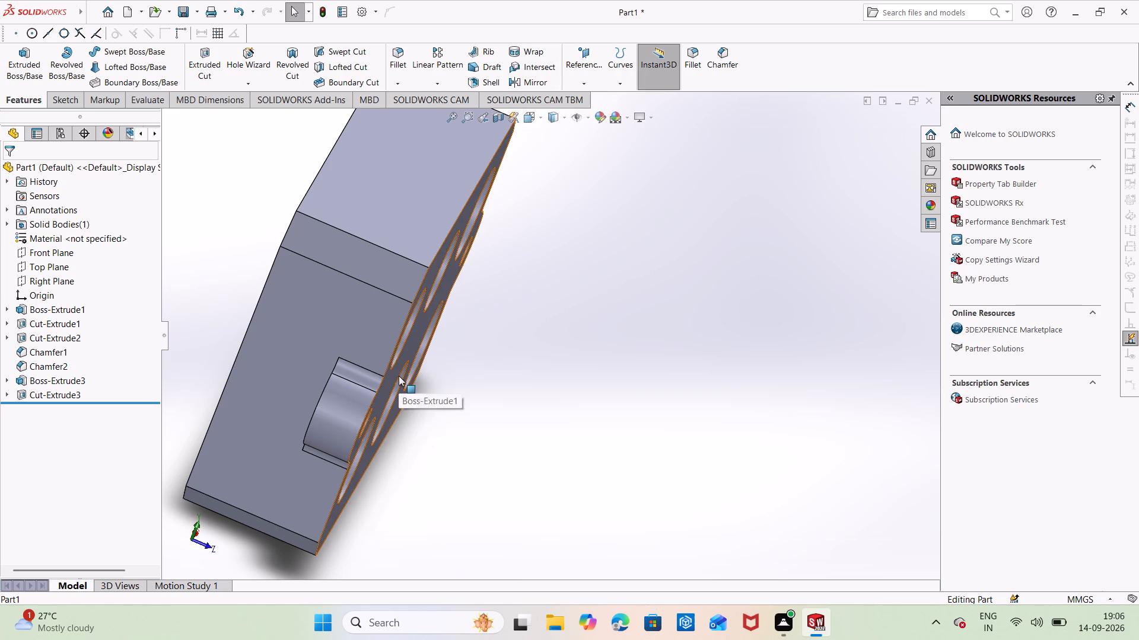
middle_drag(314, 360, 282, 353)
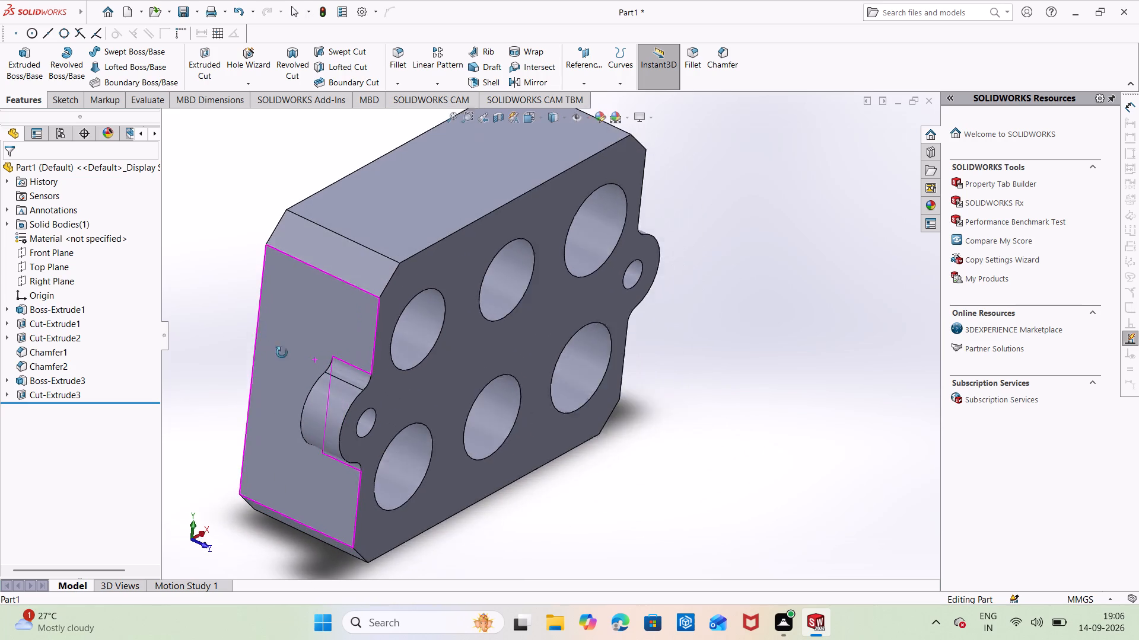
middle_drag(282, 353, 295, 369)
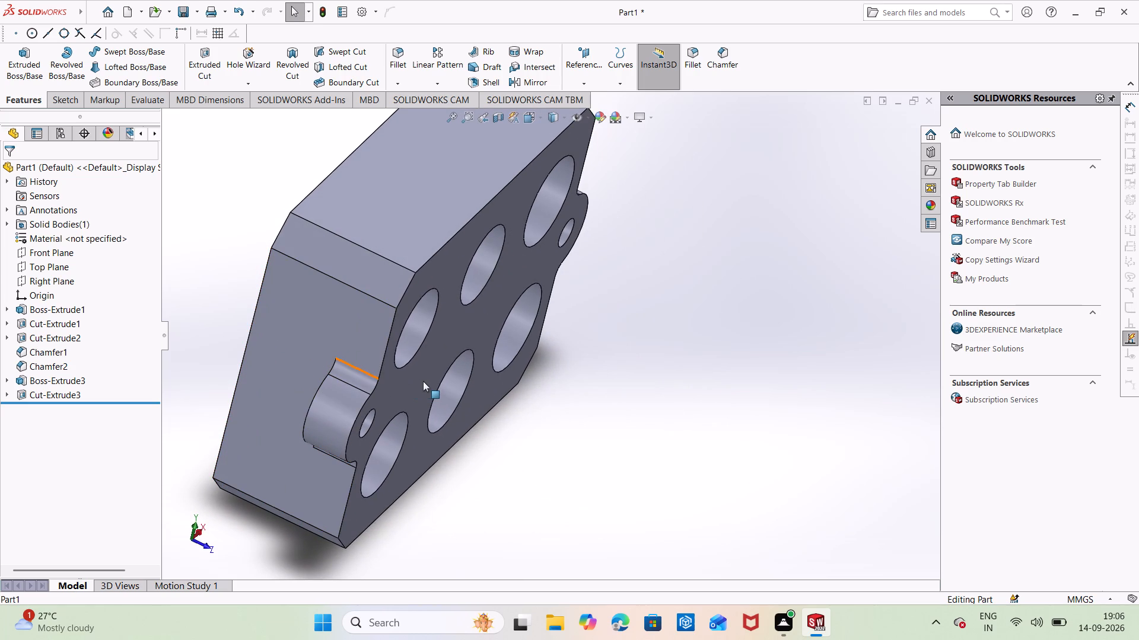
right_click(418, 367)
click(446, 338)
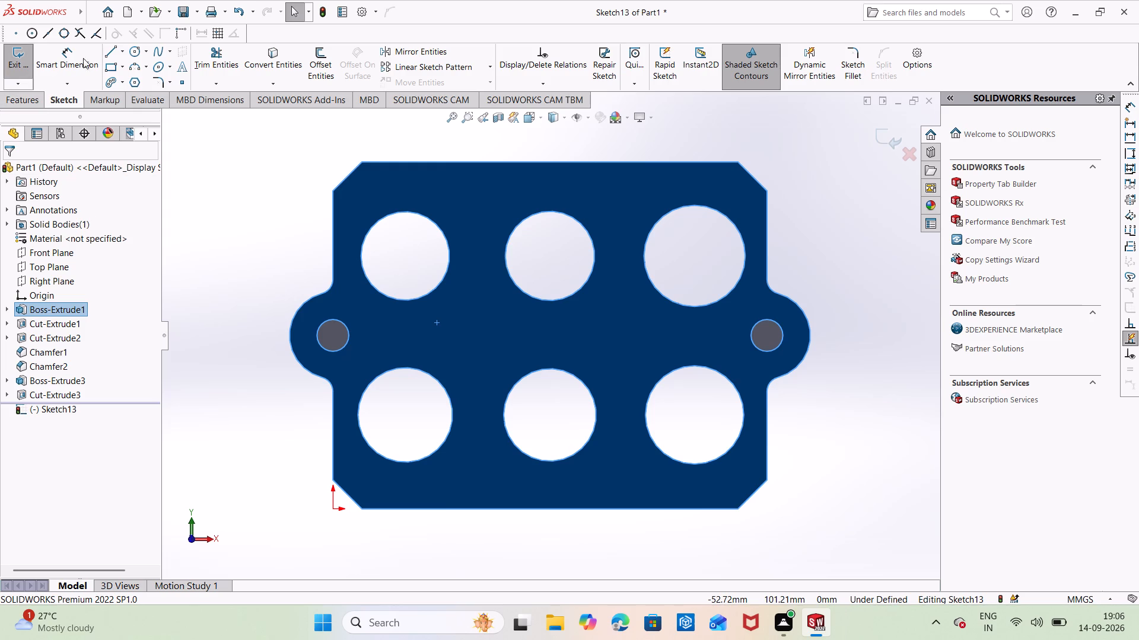
click(110, 56)
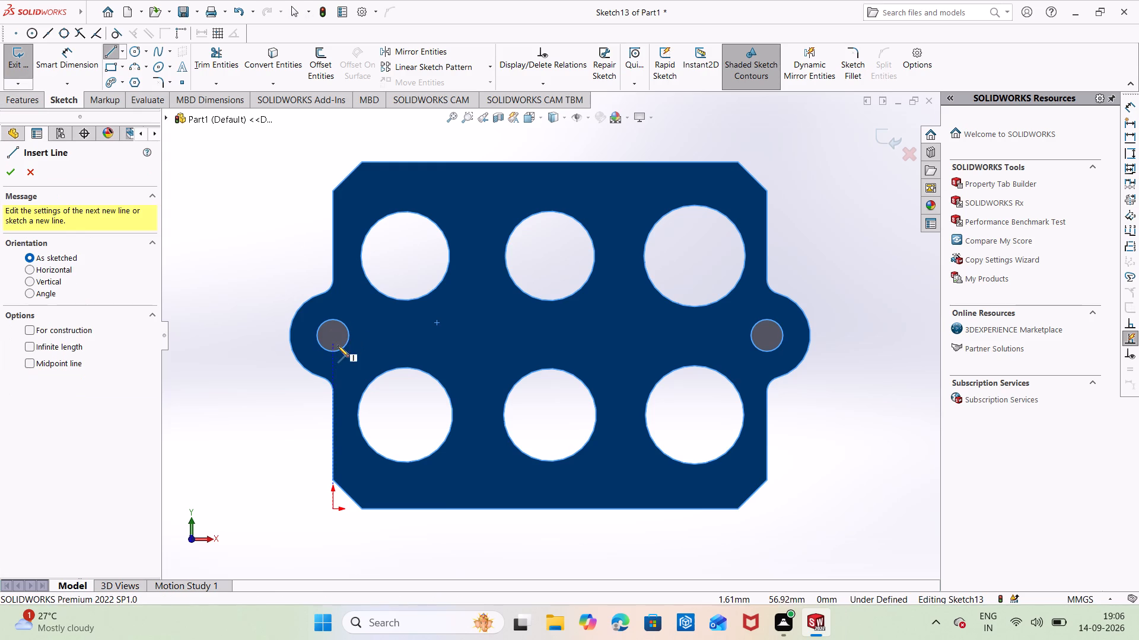
click(336, 337)
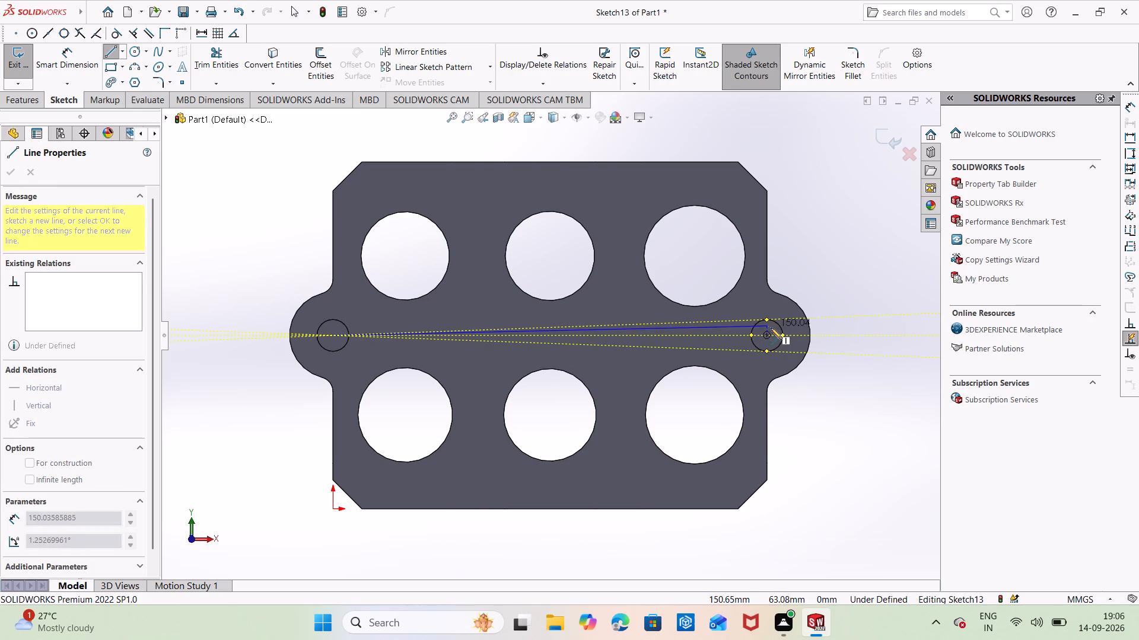
click(769, 337)
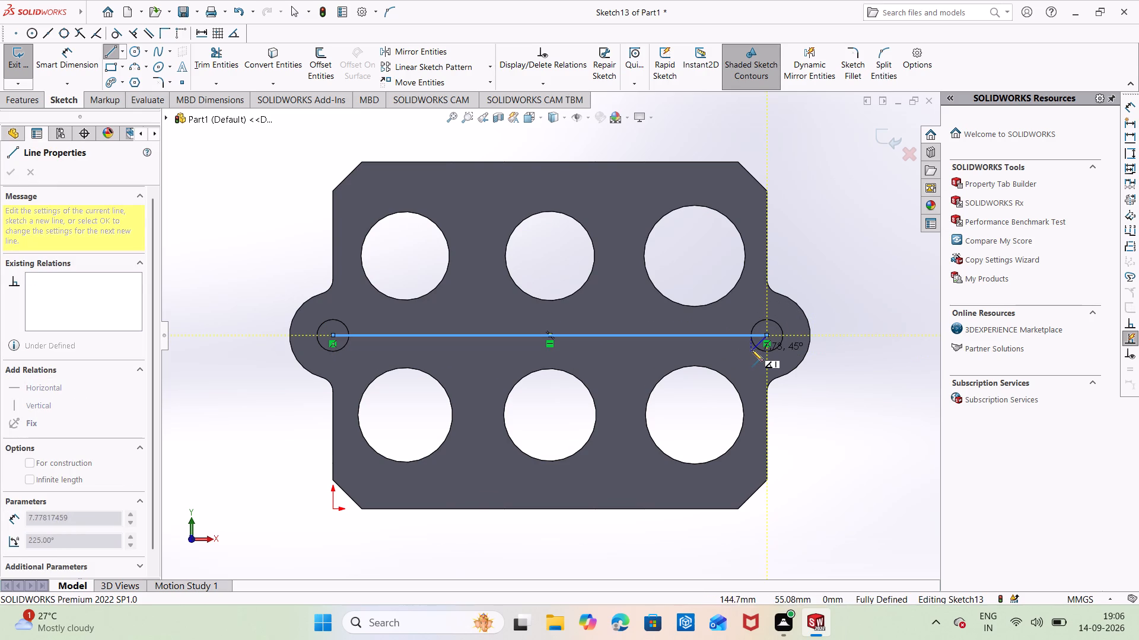
key(Escape)
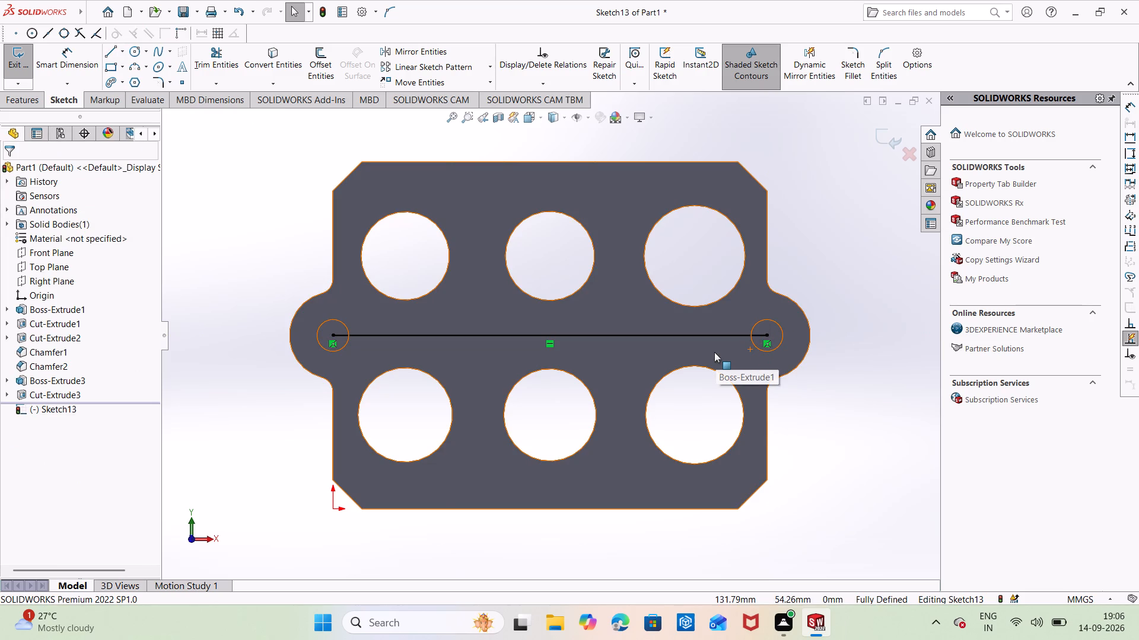
Convert the line between the two boss hole centres to construction geometry.
drag(703, 340, 683, 328)
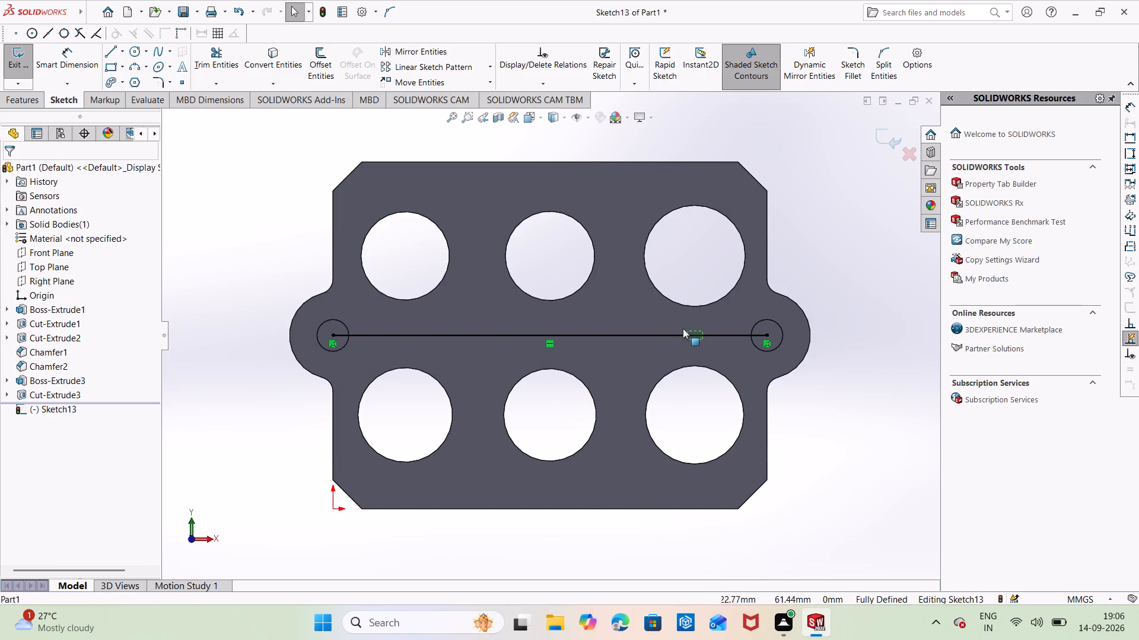
drag(683, 328, 682, 327)
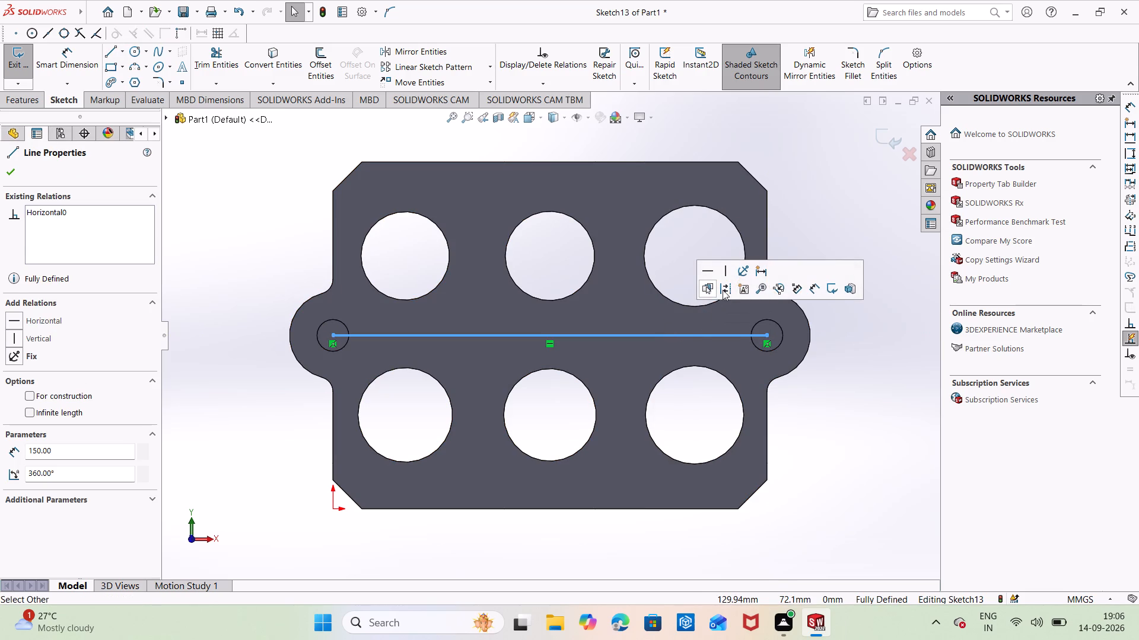
click(724, 288)
click(233, 281)
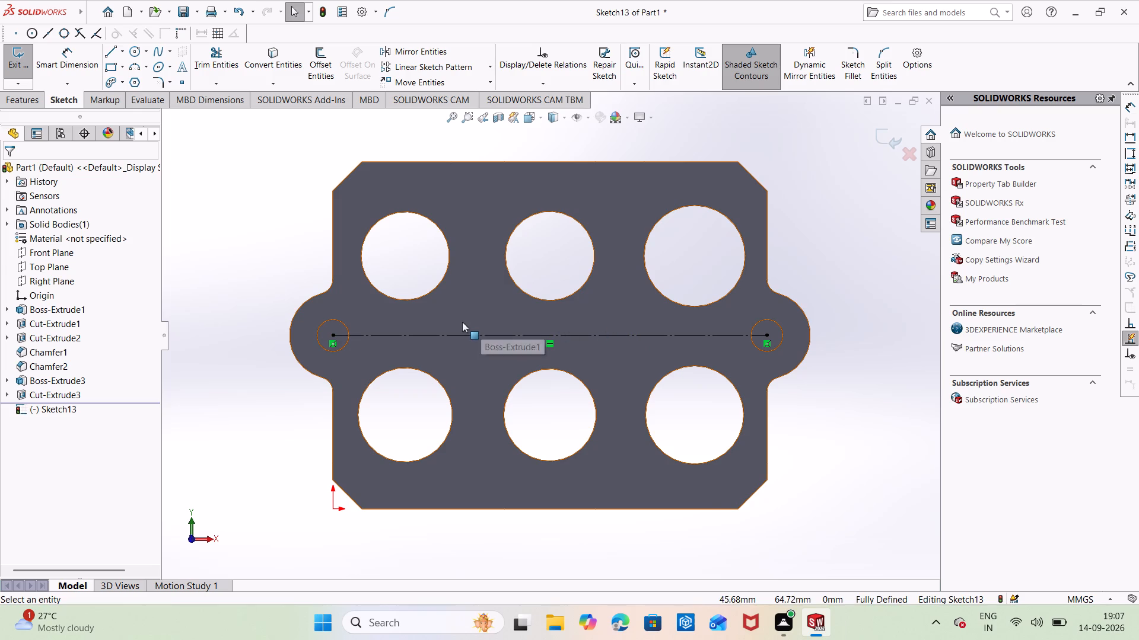
click(615, 321)
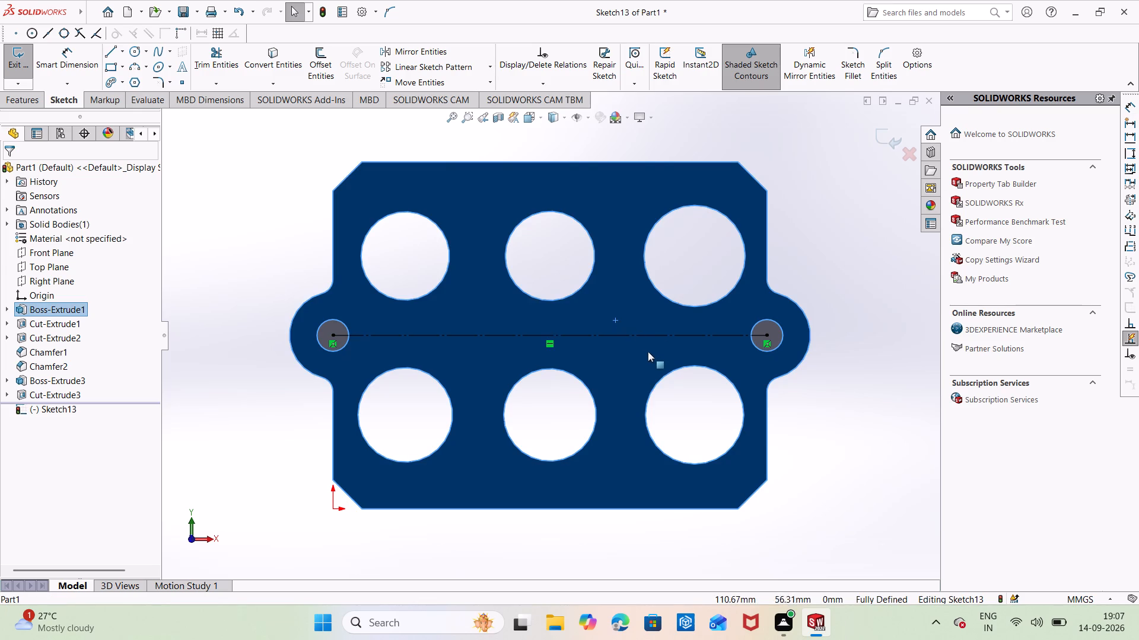
click(643, 355)
key(Escape)
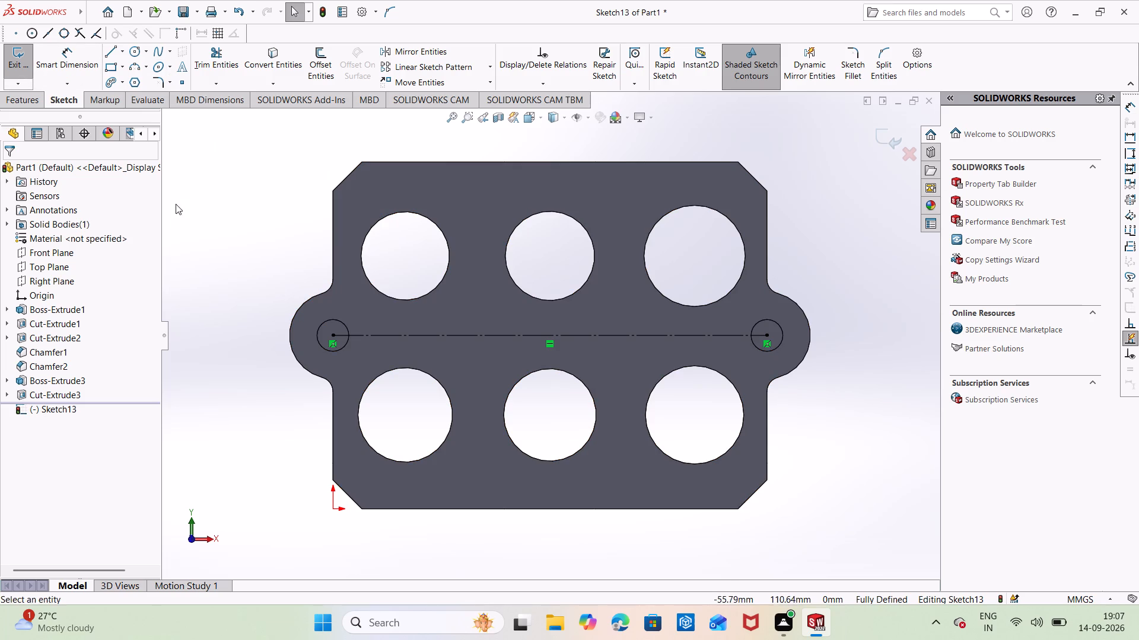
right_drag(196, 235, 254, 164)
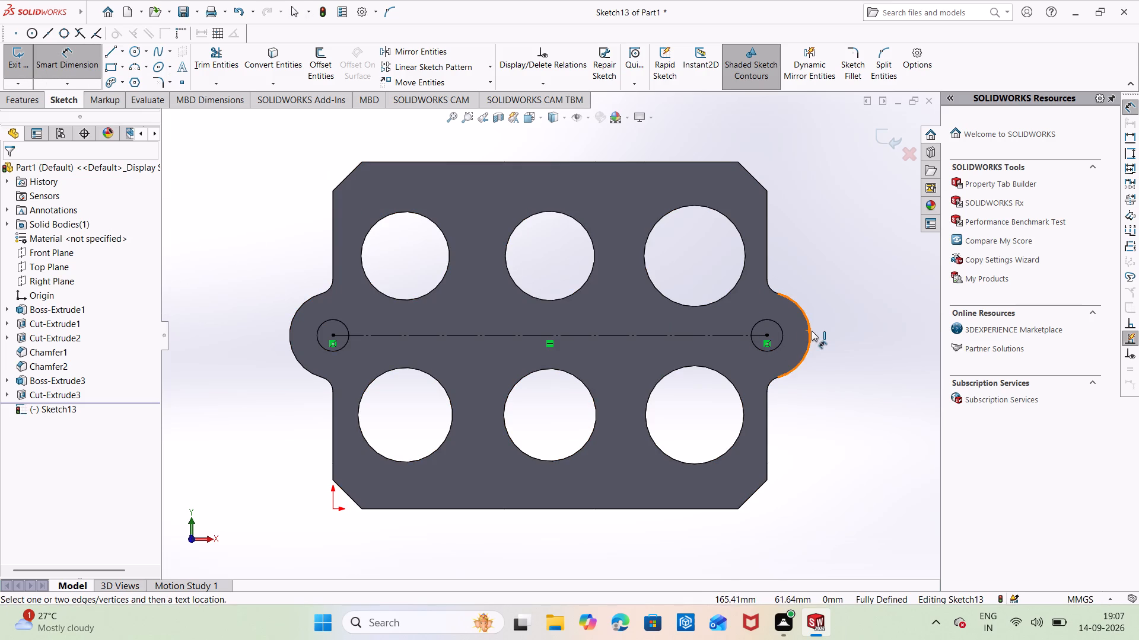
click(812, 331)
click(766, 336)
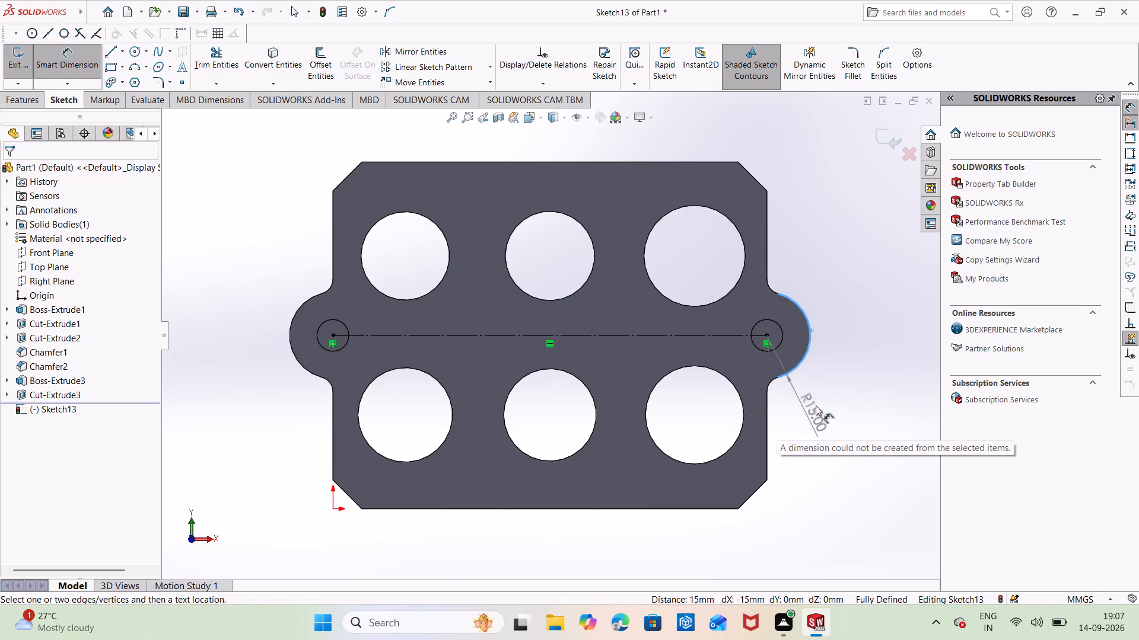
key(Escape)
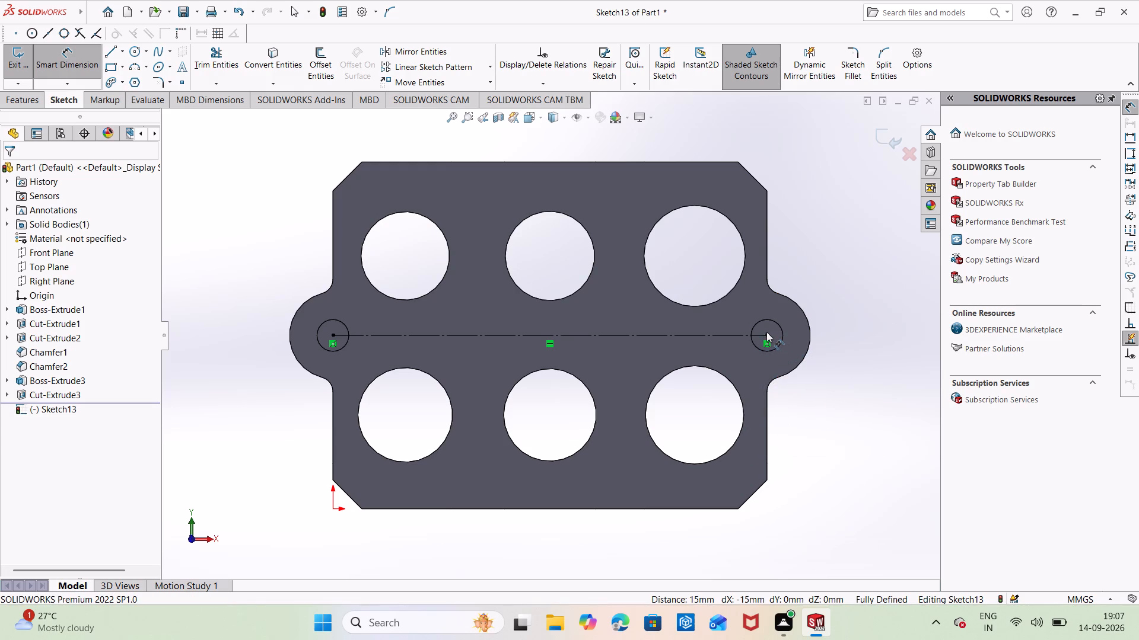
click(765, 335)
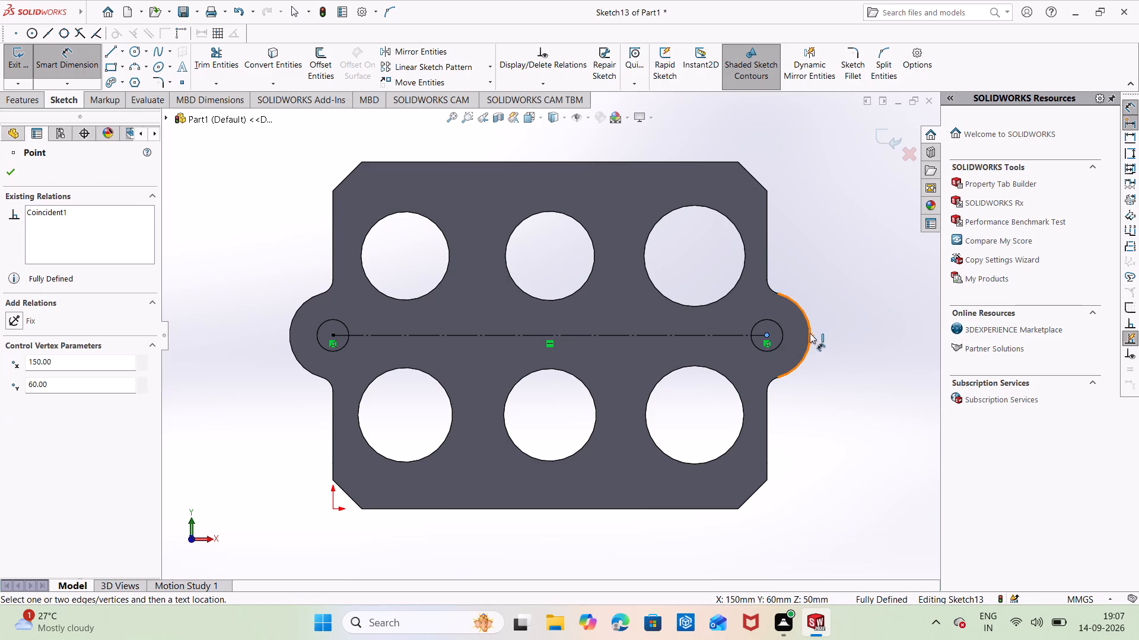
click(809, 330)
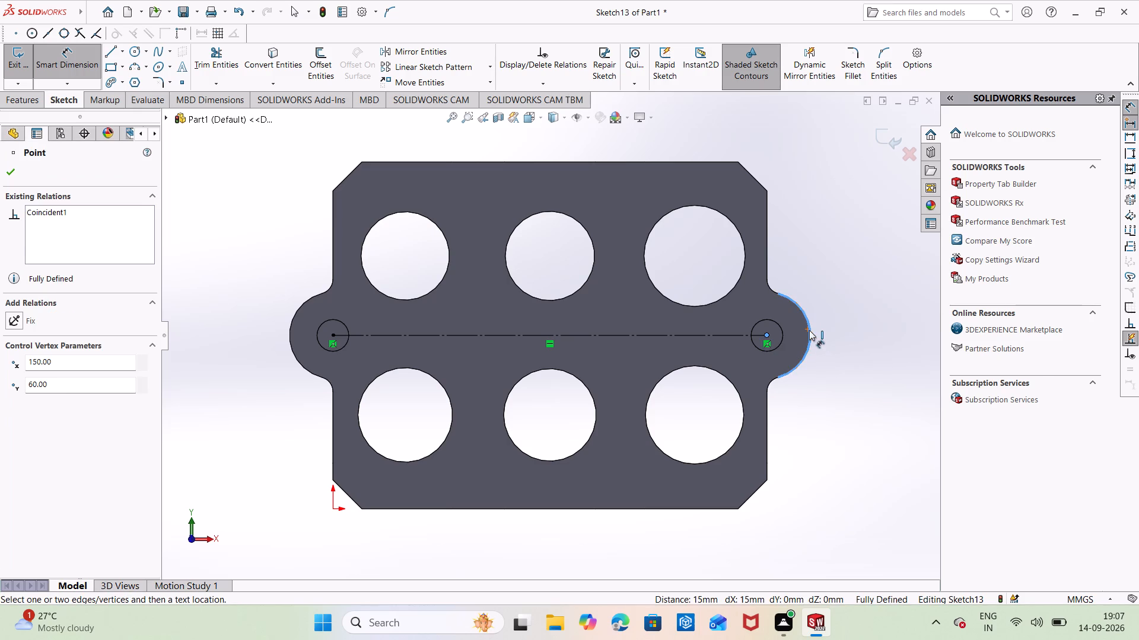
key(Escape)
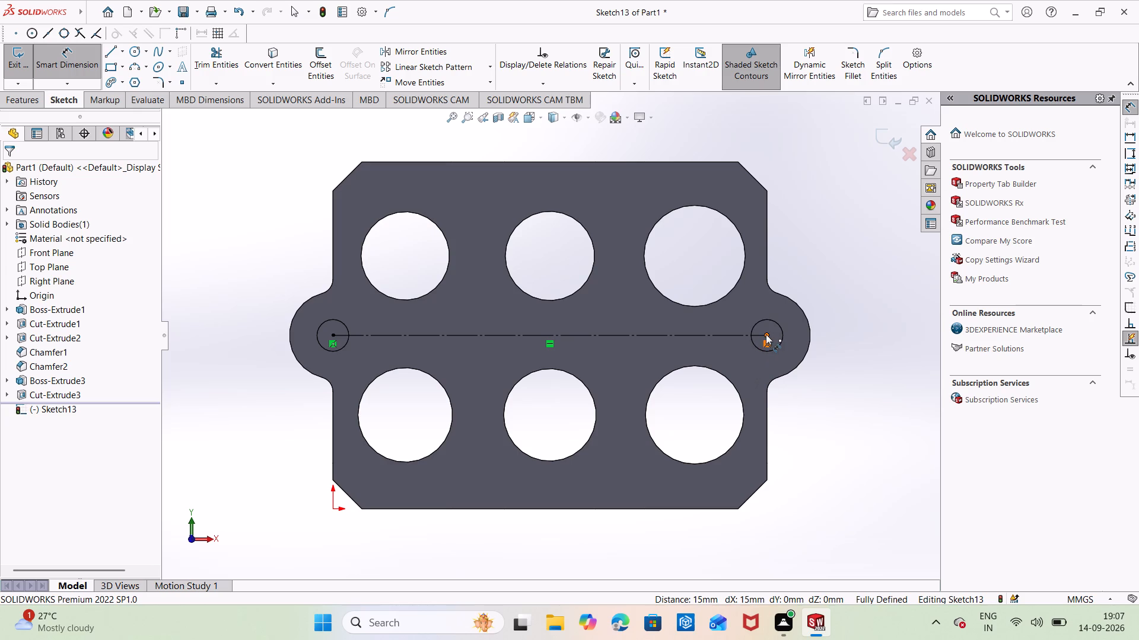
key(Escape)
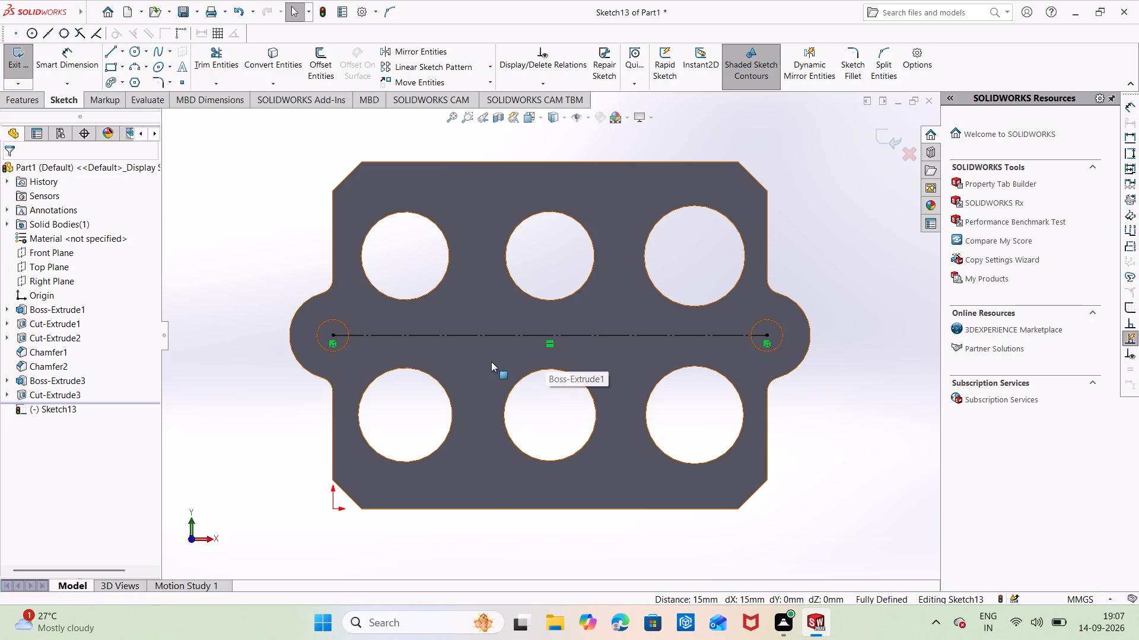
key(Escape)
Draw two circles centred on the construction line between the boss holes, about 24 mm and 25 mm in diameter.
right_drag(171, 437, 289, 476)
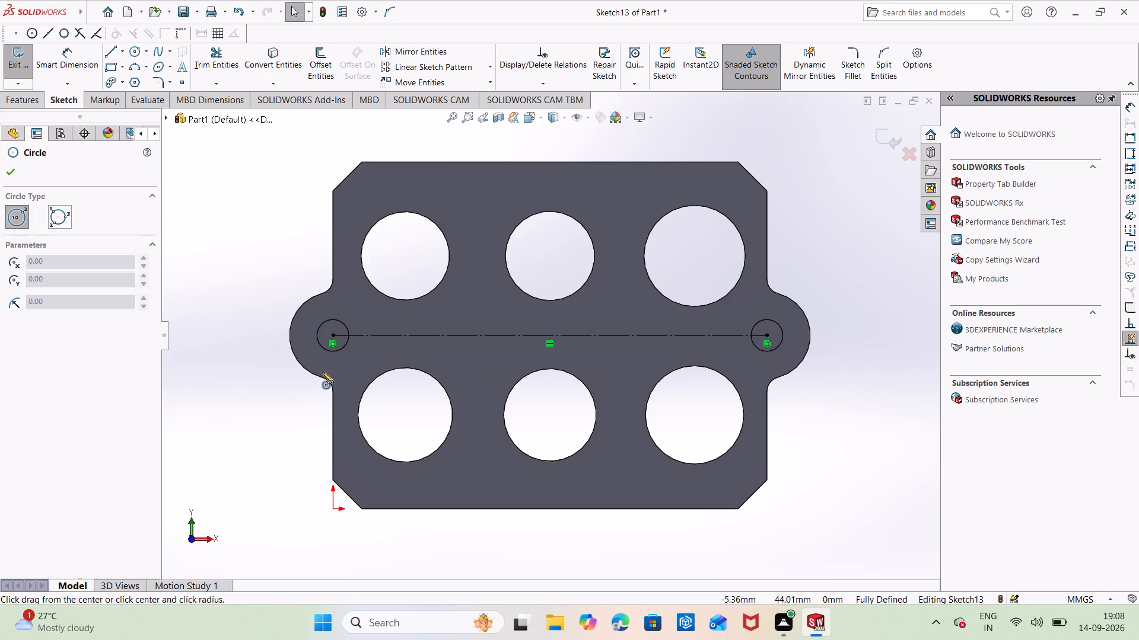
click(472, 337)
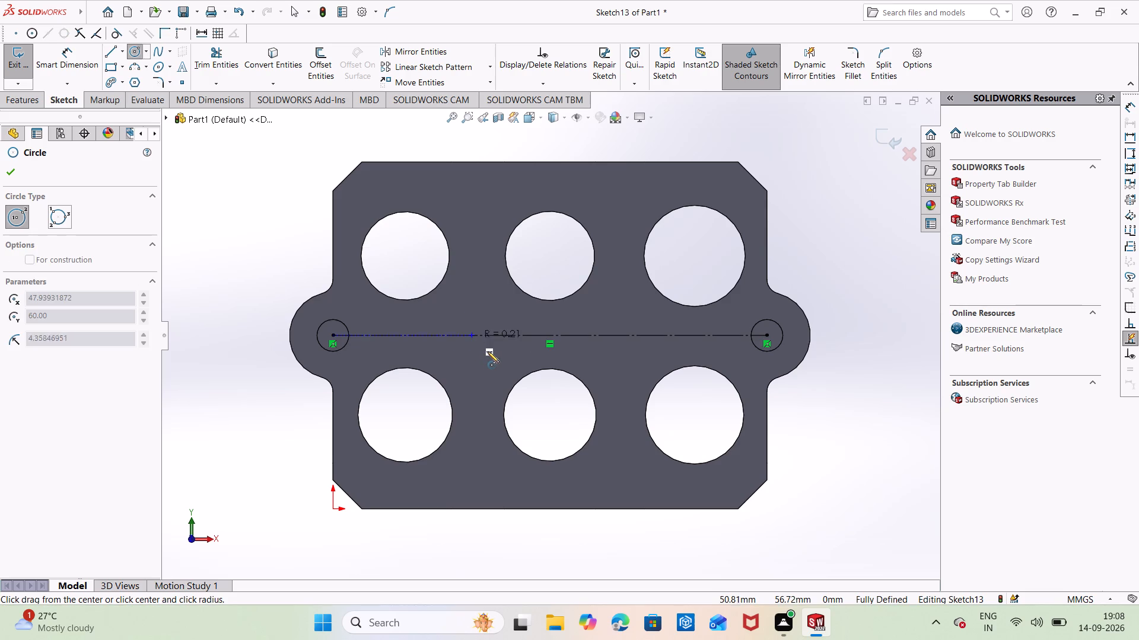
click(499, 357)
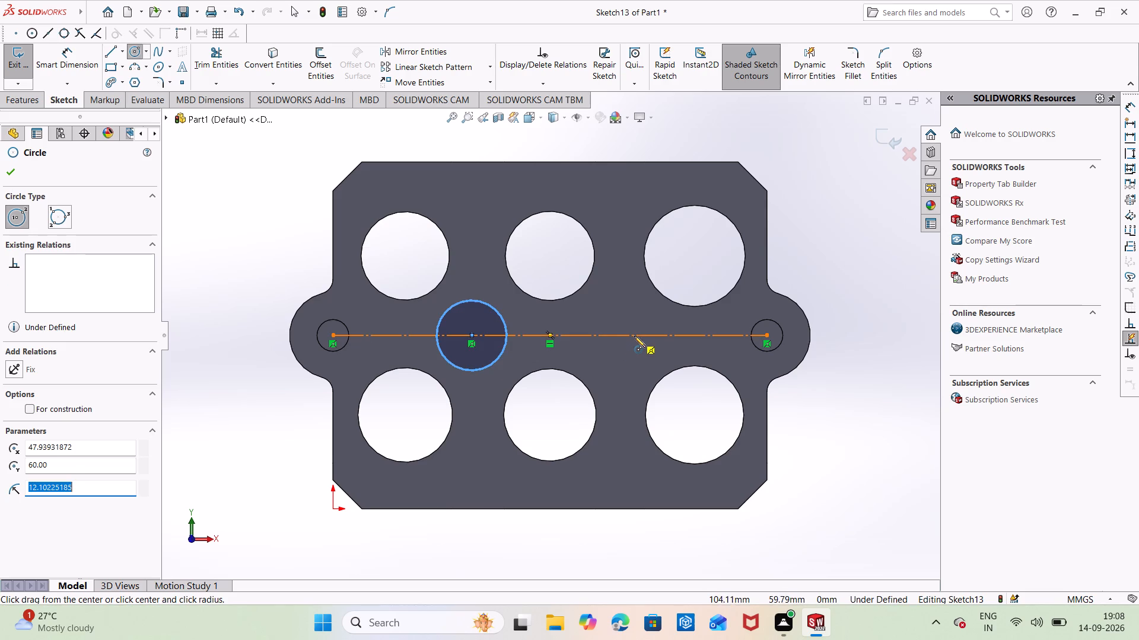
click(634, 336)
click(654, 366)
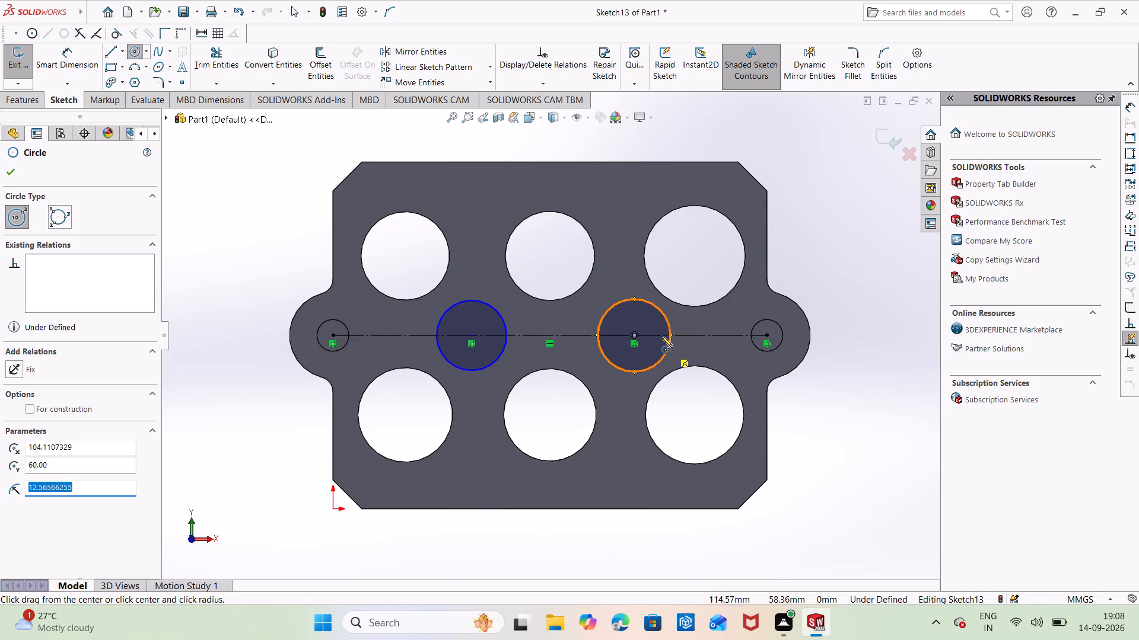
key(Escape)
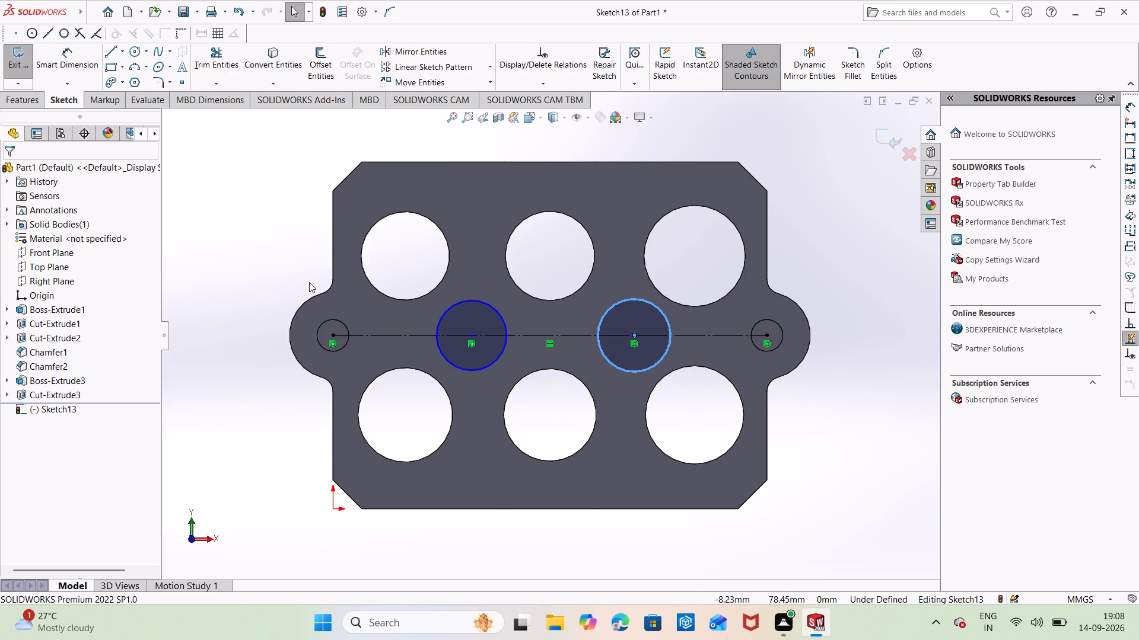
click(291, 268)
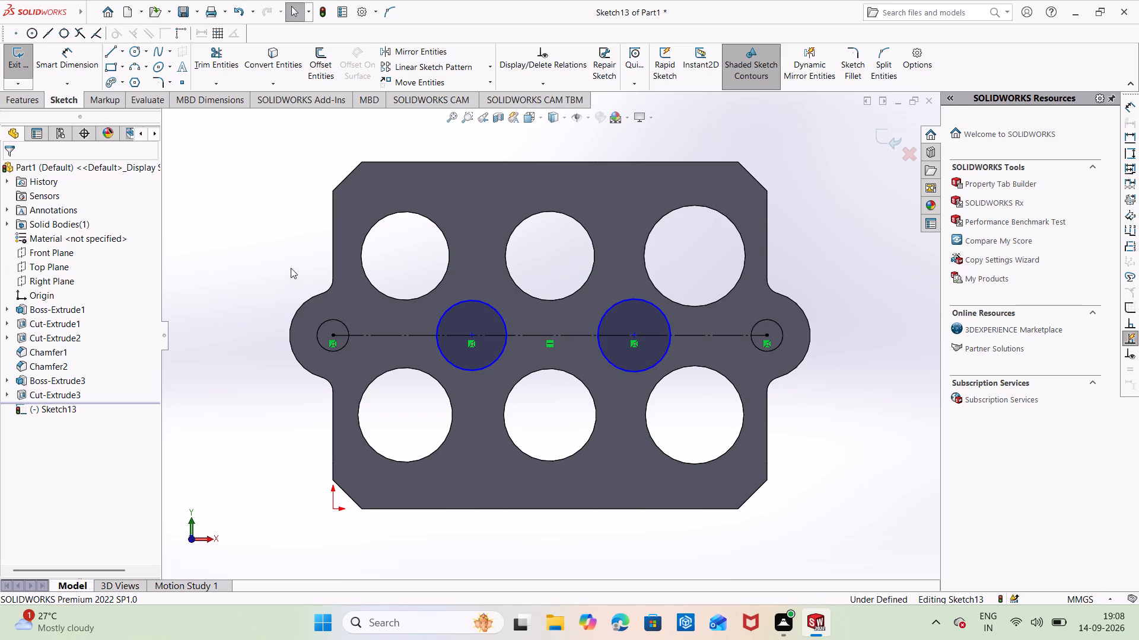
Dimension the left circle on the construction line with a diameter of 26 mm.
click(70, 60)
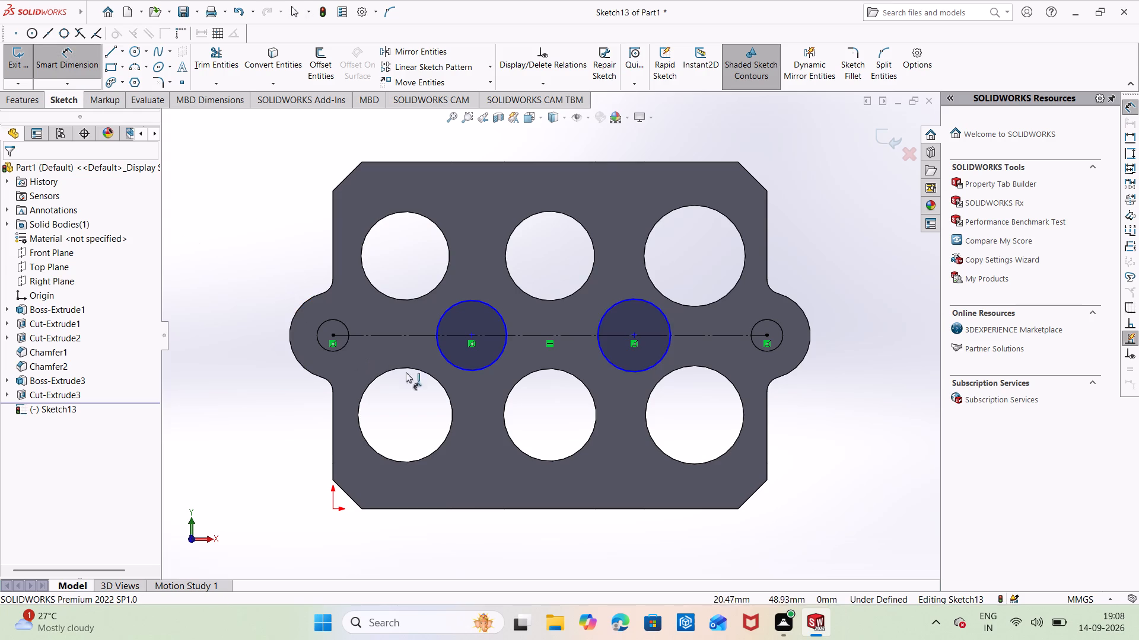
click(454, 363)
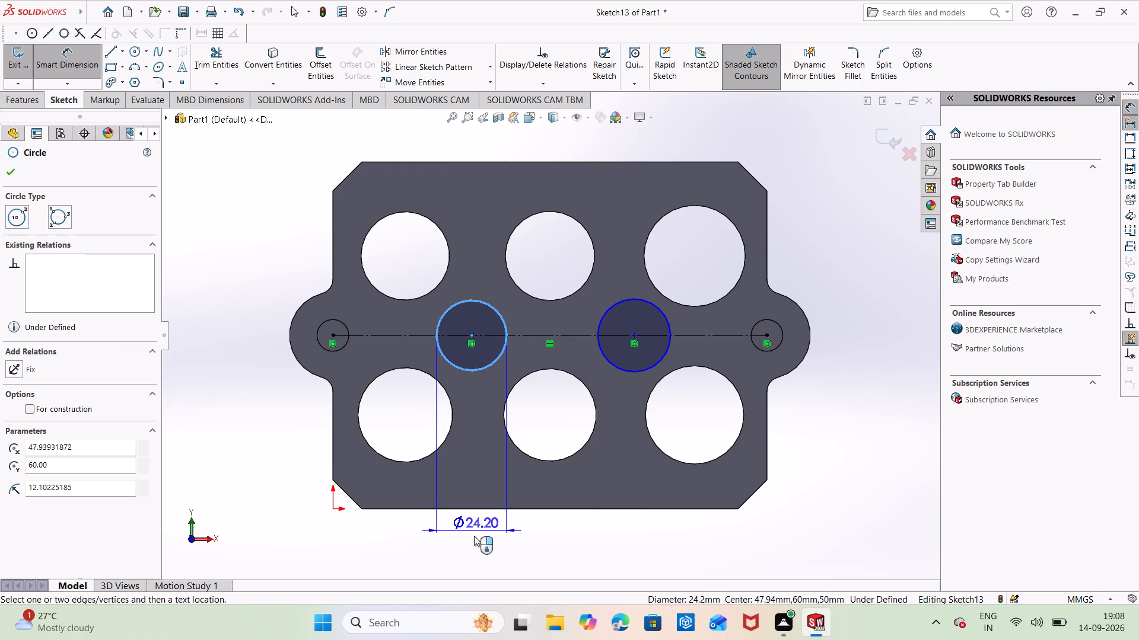
click(474, 536)
key(BackSpace)
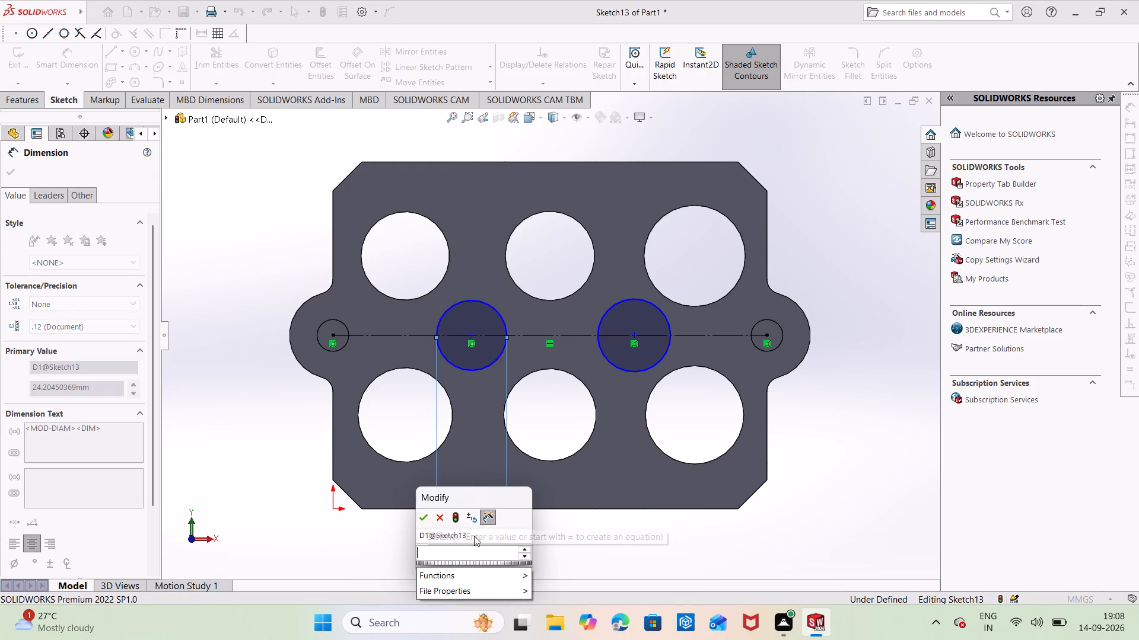
text(26)
key(Return)
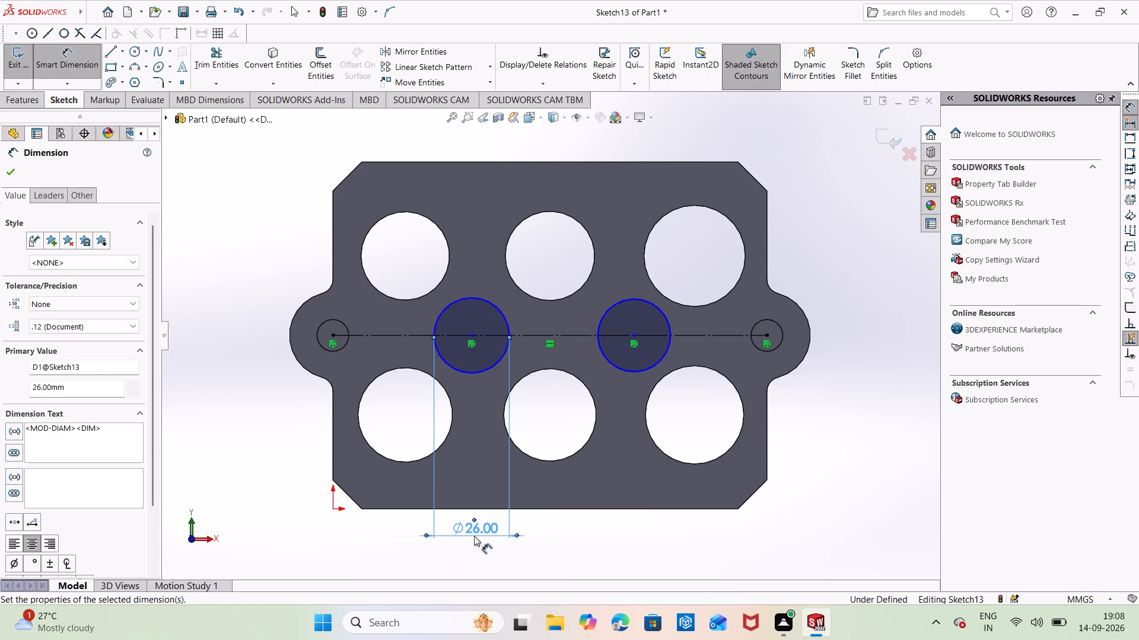
key(Escape)
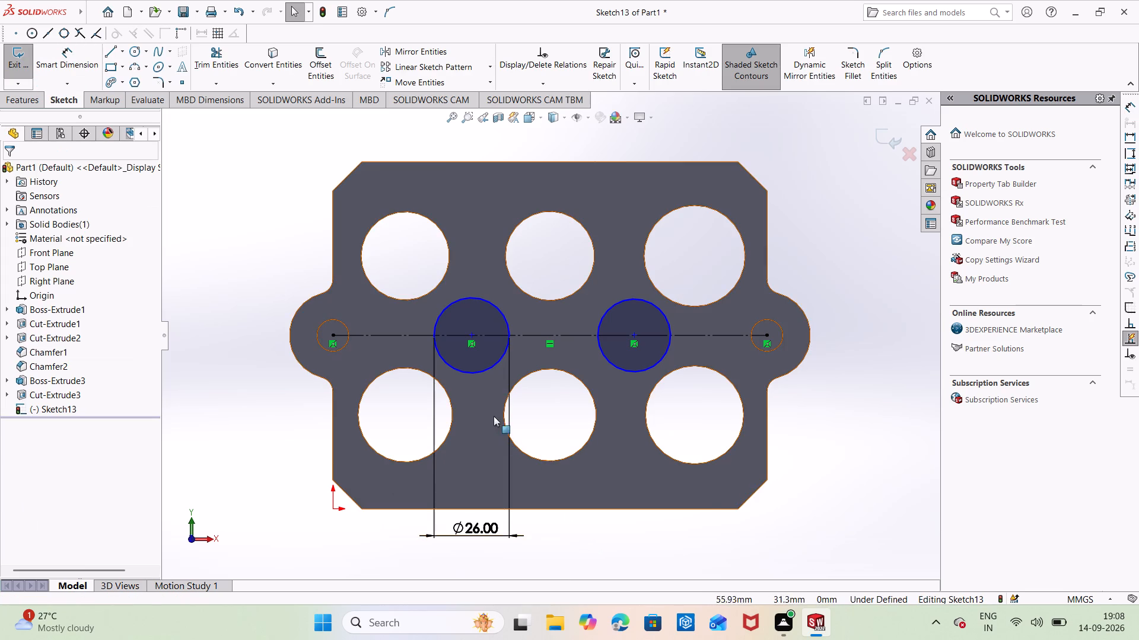
Apply an Equal relation between the two circles on the construction line.
ctrl+click(488, 359)
ctrl+click(630, 359)
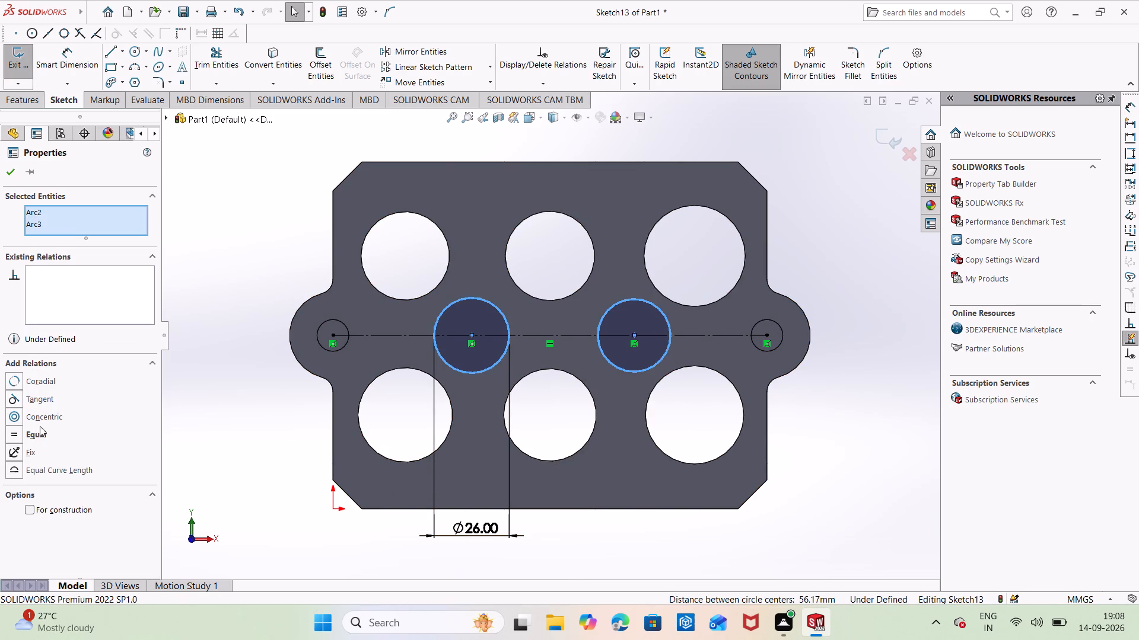
click(39, 433)
key(Escape)
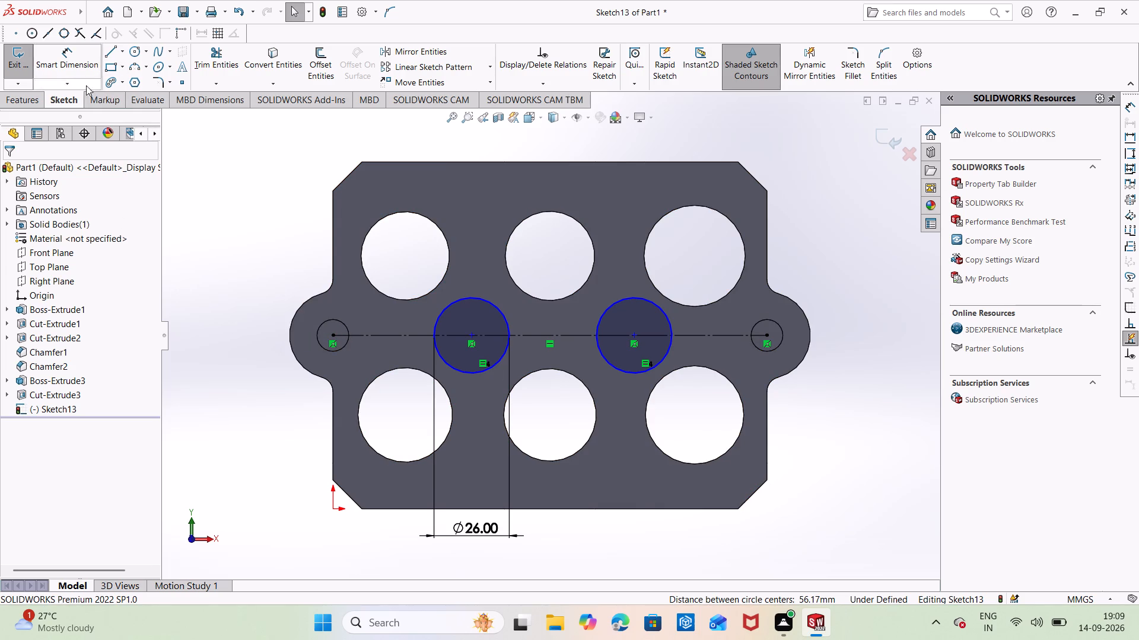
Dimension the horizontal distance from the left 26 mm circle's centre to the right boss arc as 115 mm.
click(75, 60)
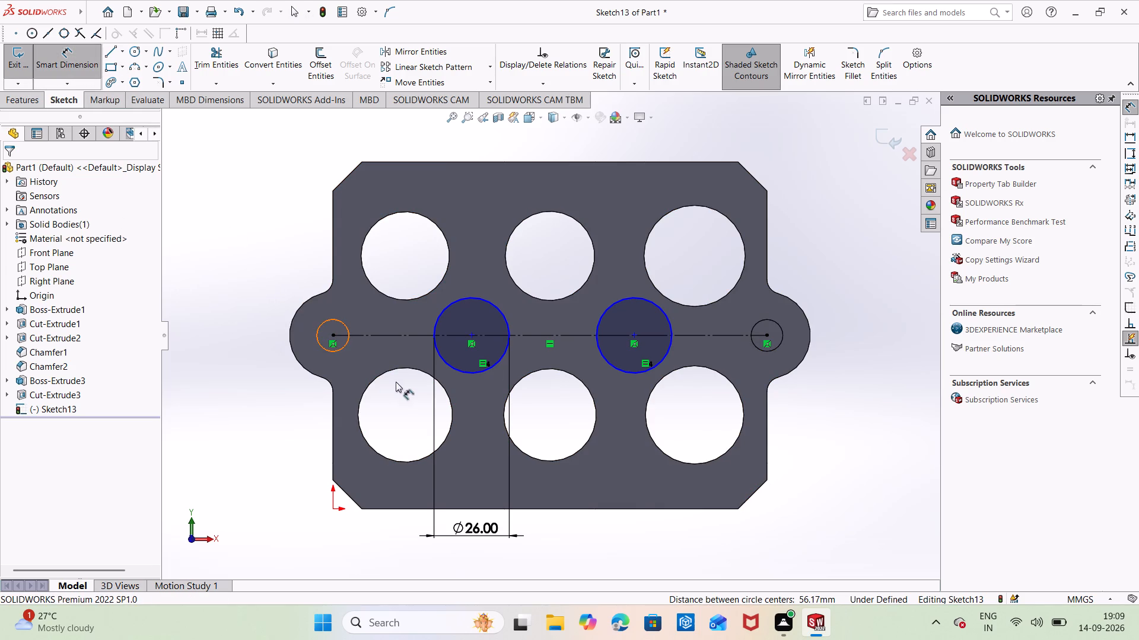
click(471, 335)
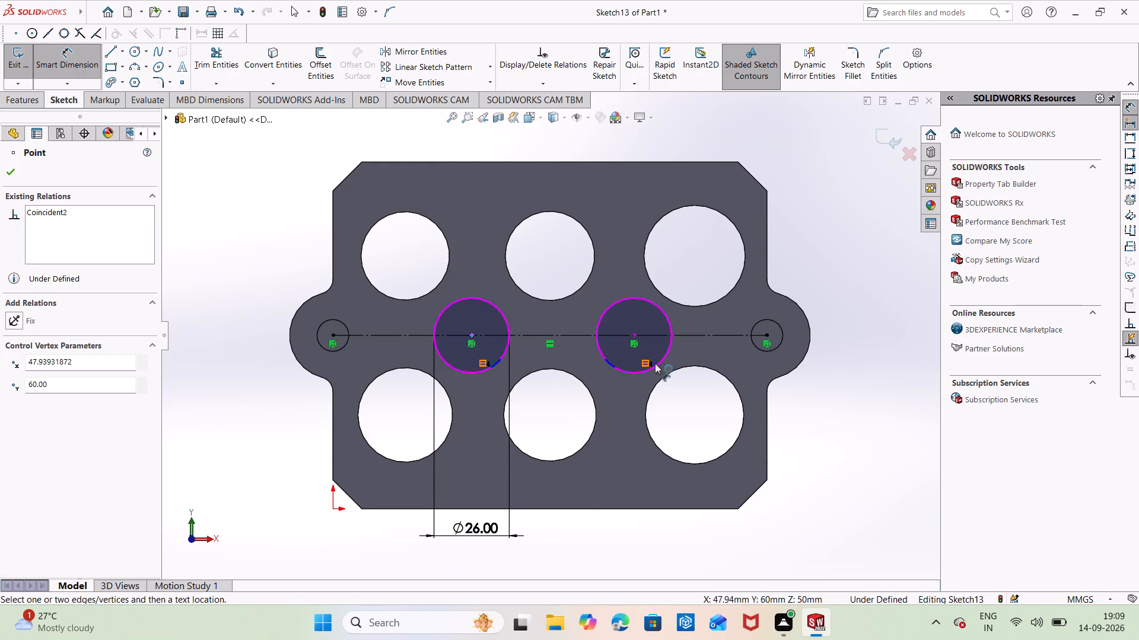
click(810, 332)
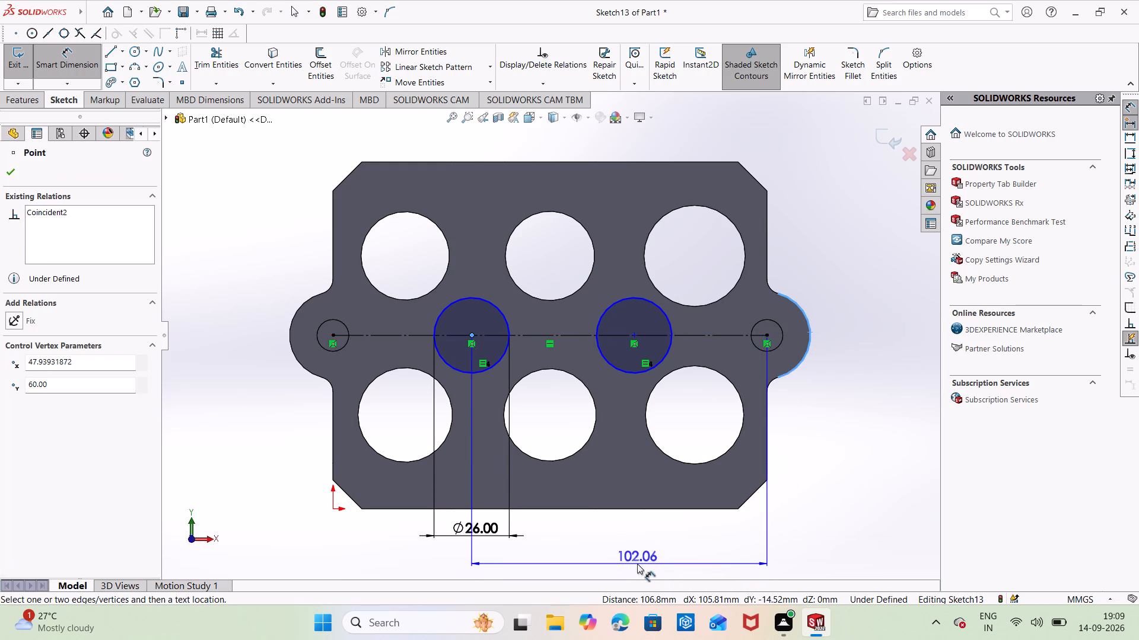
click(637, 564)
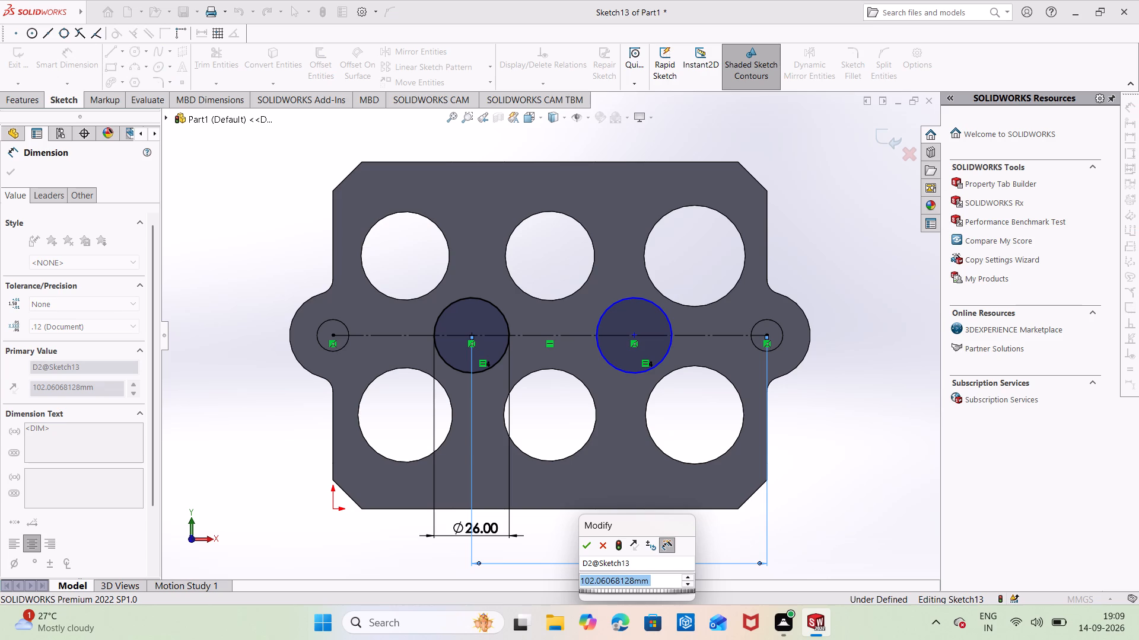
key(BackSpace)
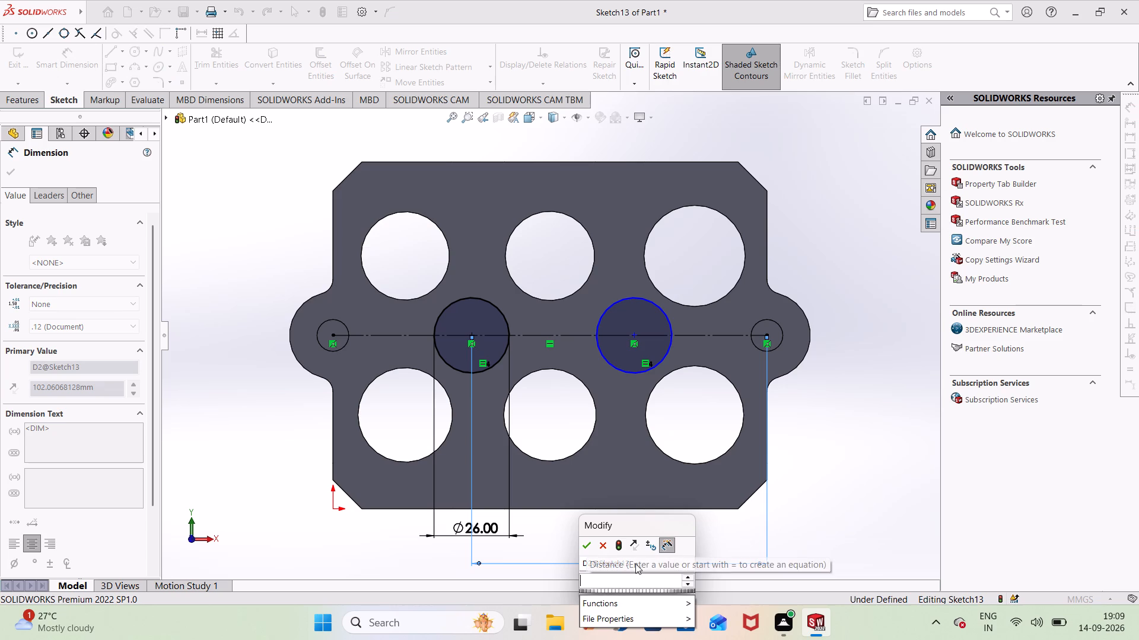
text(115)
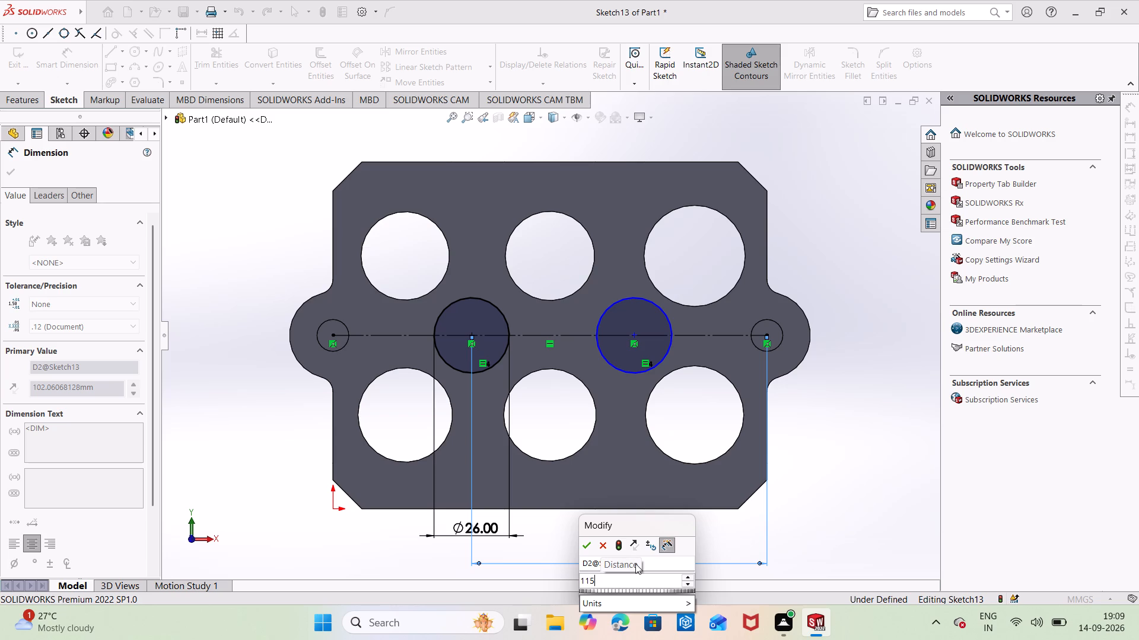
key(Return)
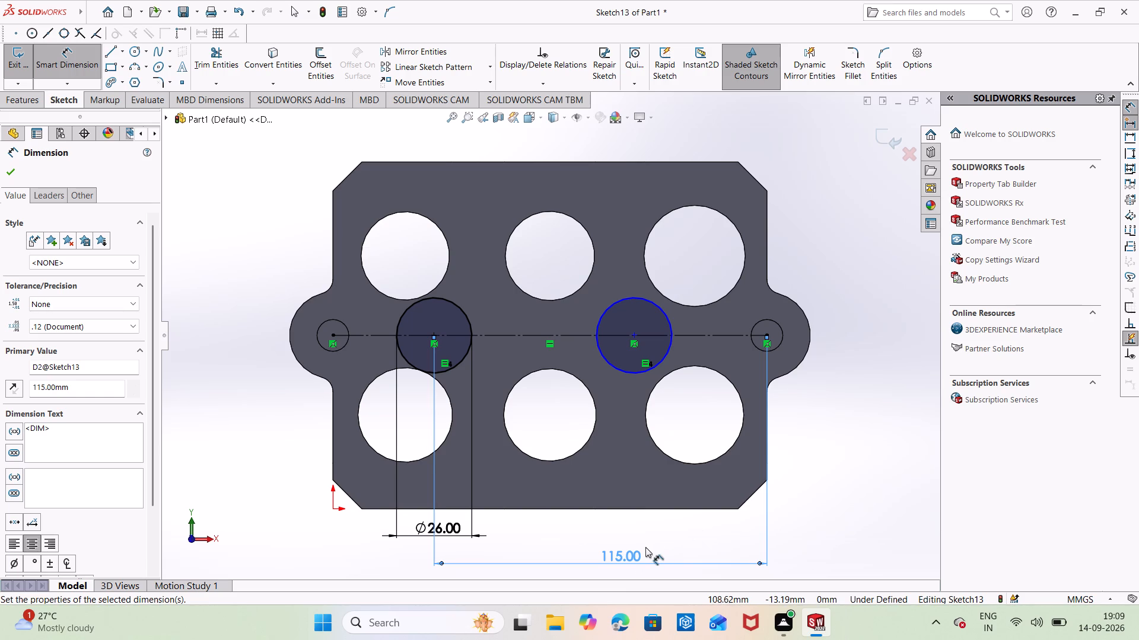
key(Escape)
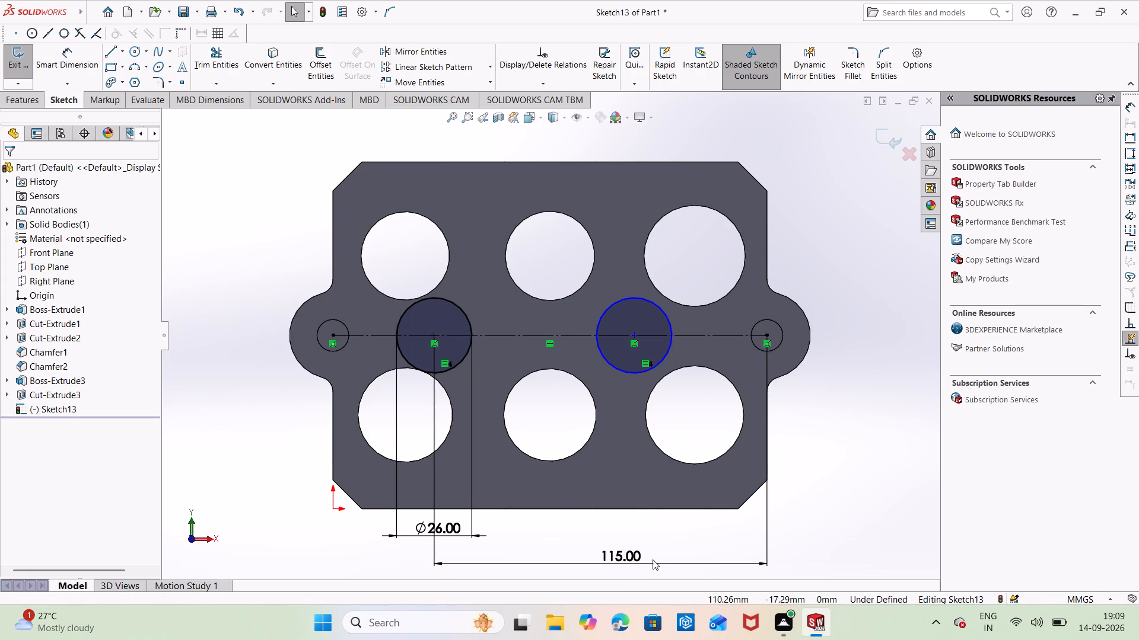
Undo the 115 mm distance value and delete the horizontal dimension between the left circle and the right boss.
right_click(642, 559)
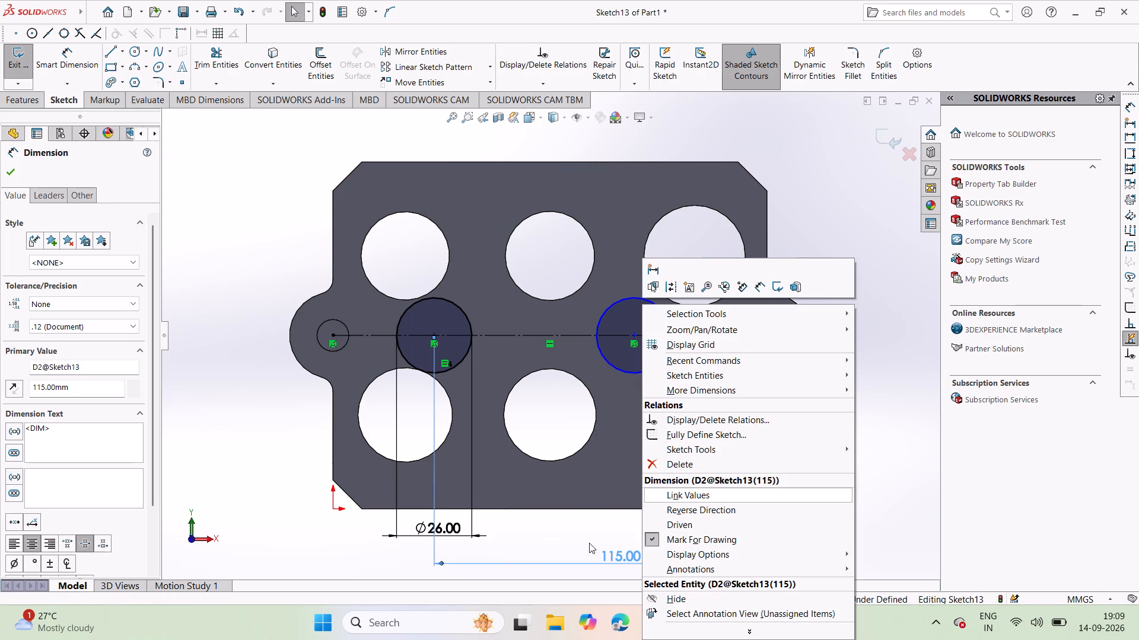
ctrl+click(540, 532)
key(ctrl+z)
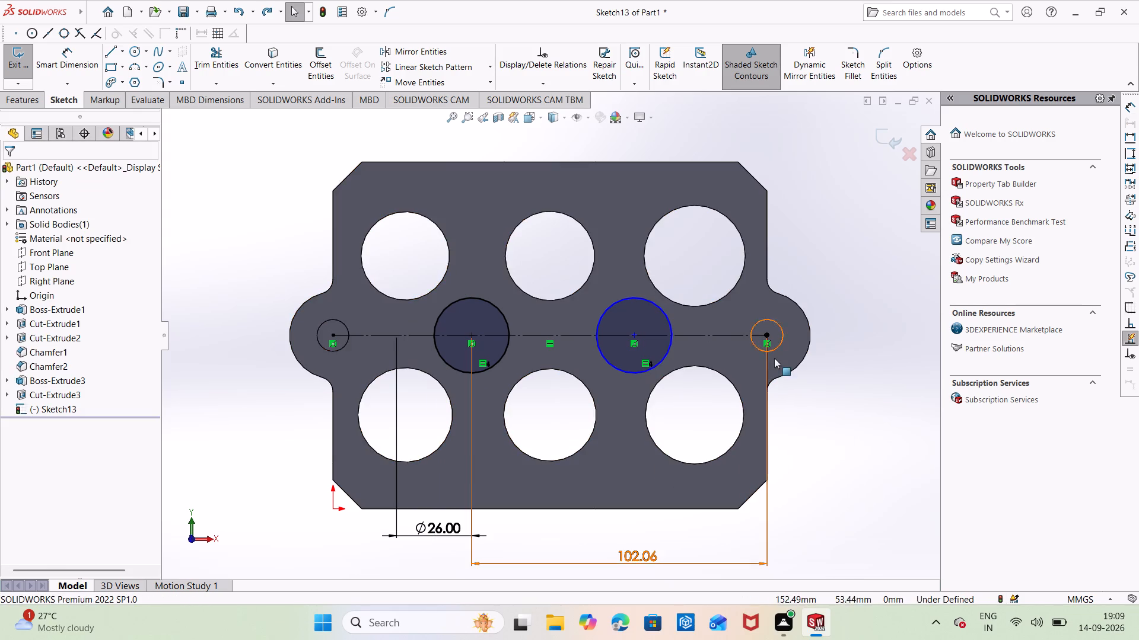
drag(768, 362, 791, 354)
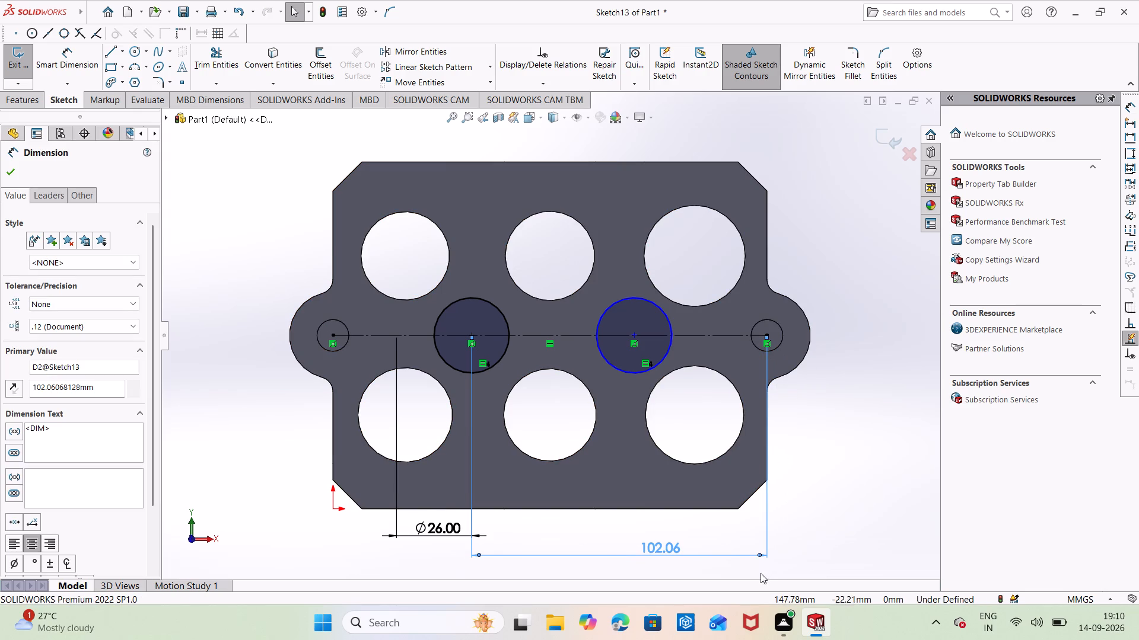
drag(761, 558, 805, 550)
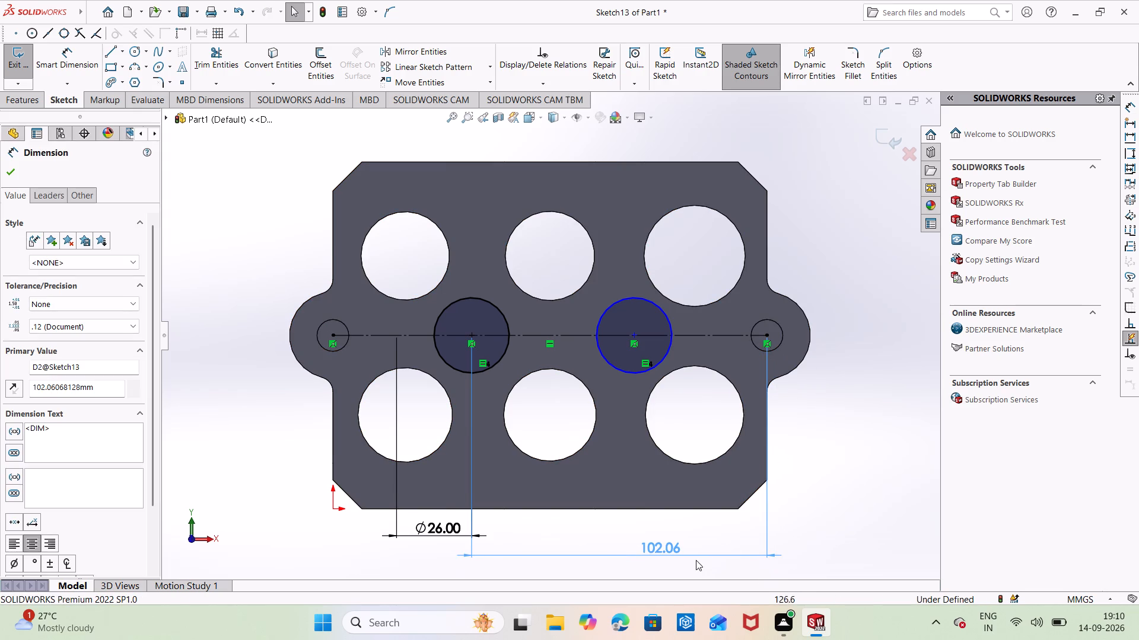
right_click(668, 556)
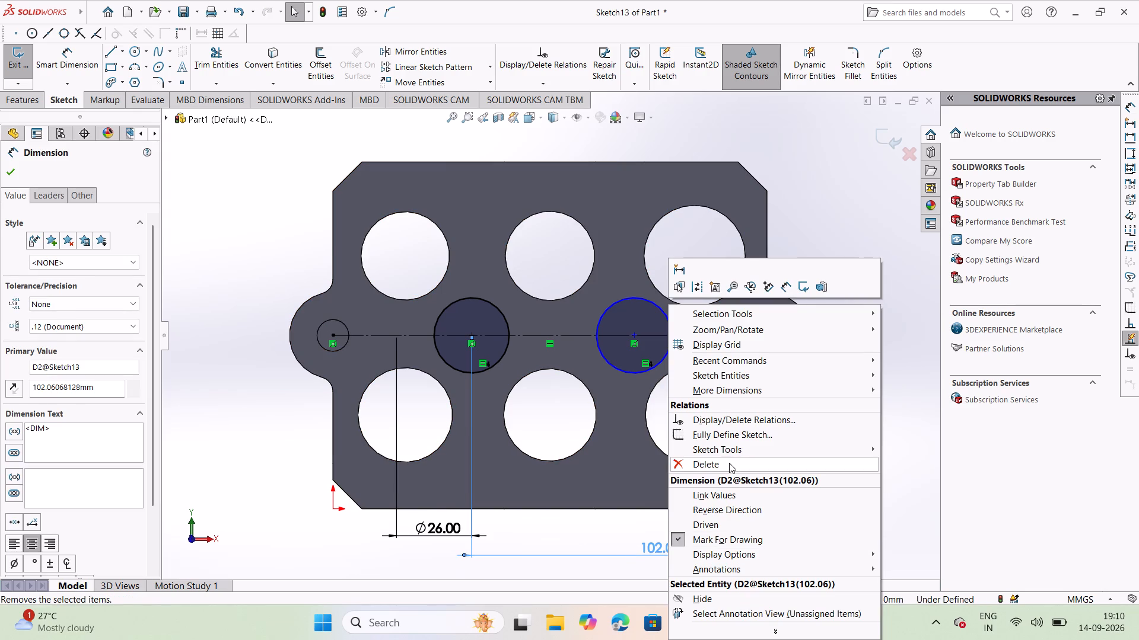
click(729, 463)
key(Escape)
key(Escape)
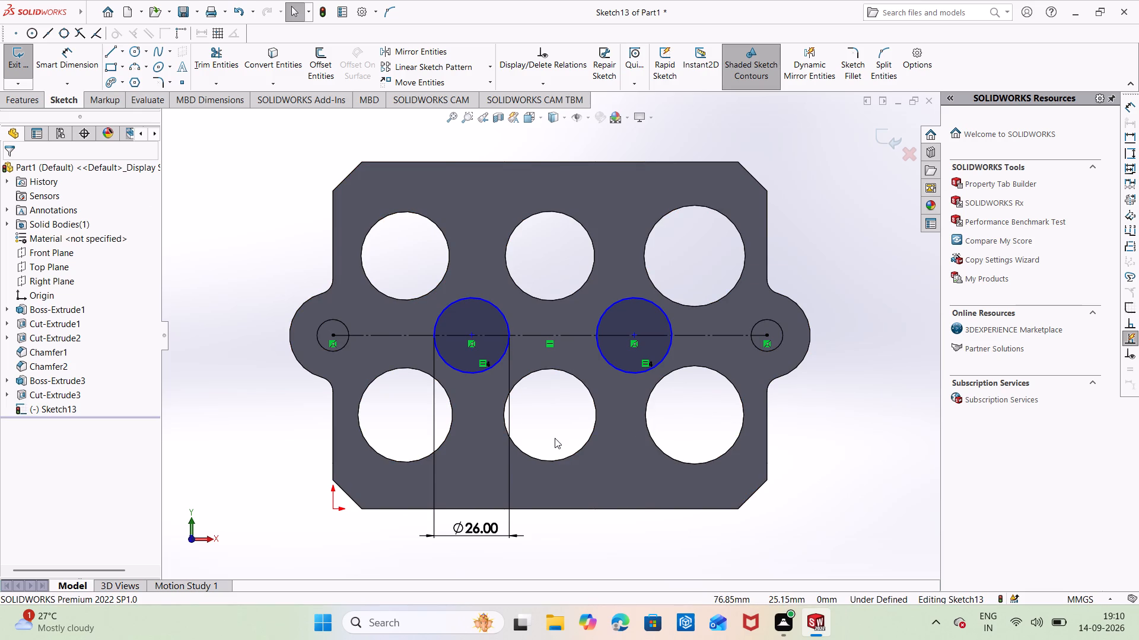
Place a horizontal dimension between the left 26 mm circle's centre and the right boss hole's centre.
click(77, 49)
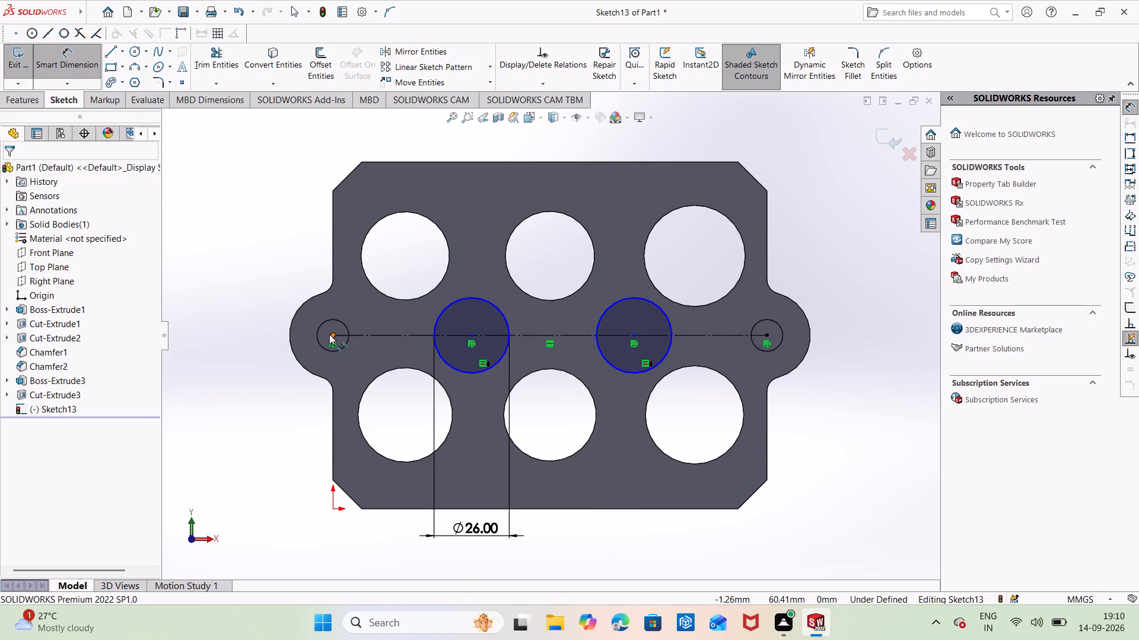
click(470, 335)
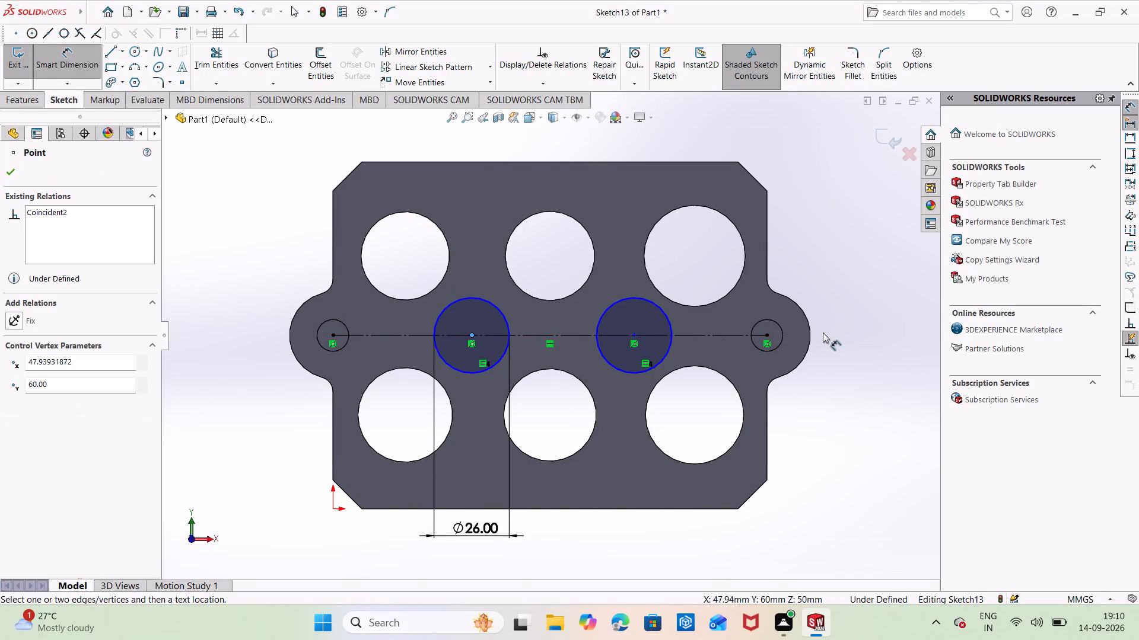
click(810, 329)
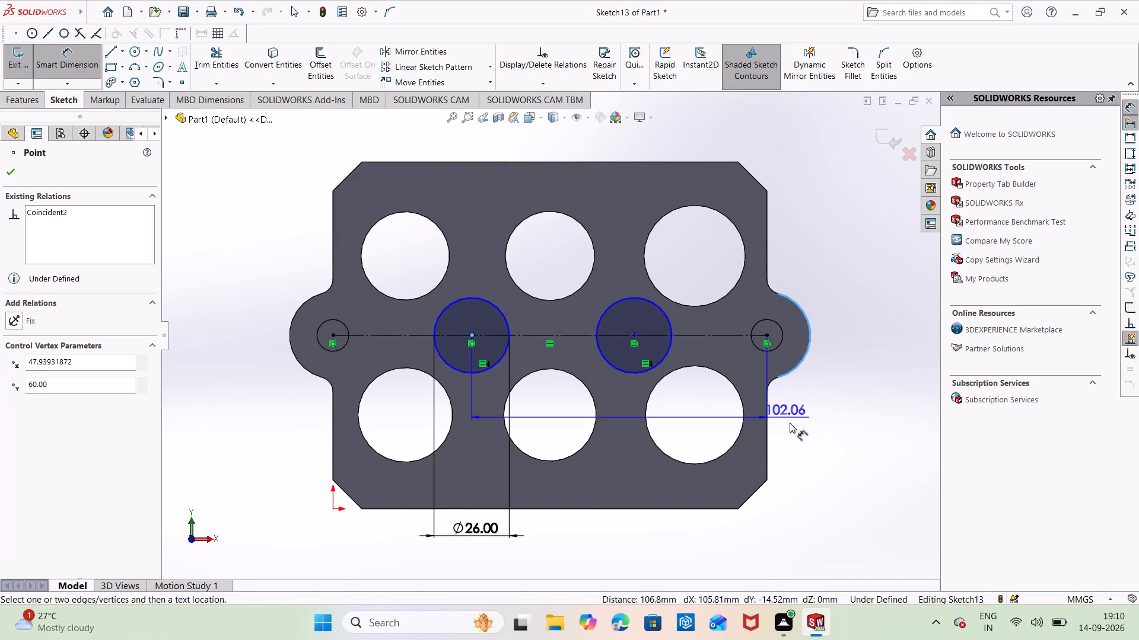
key(Escape)
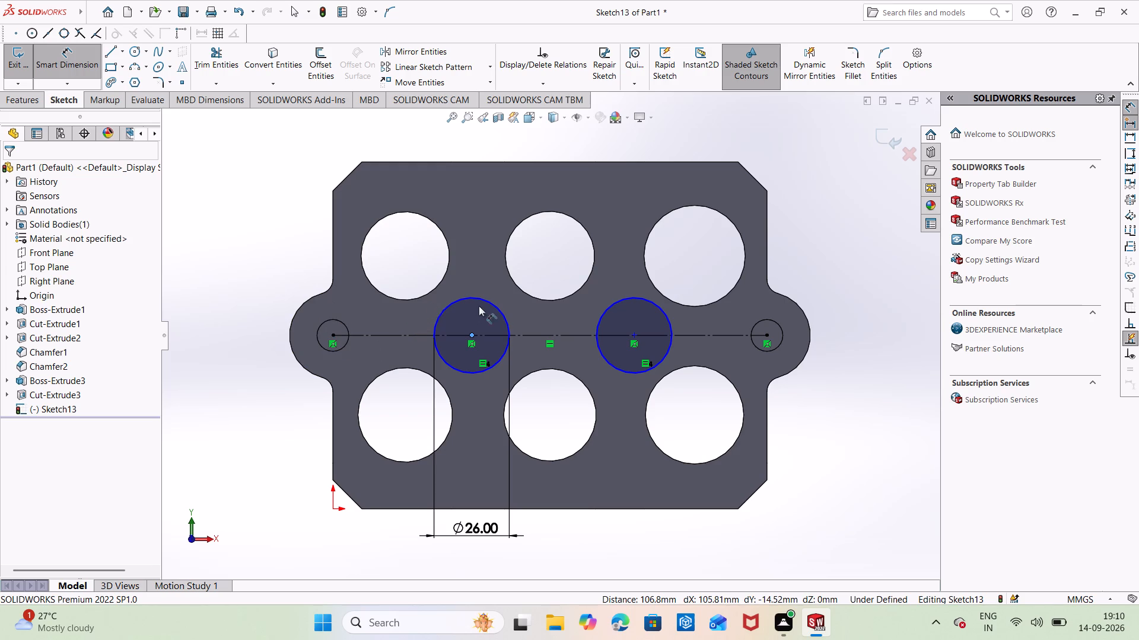
click(766, 336)
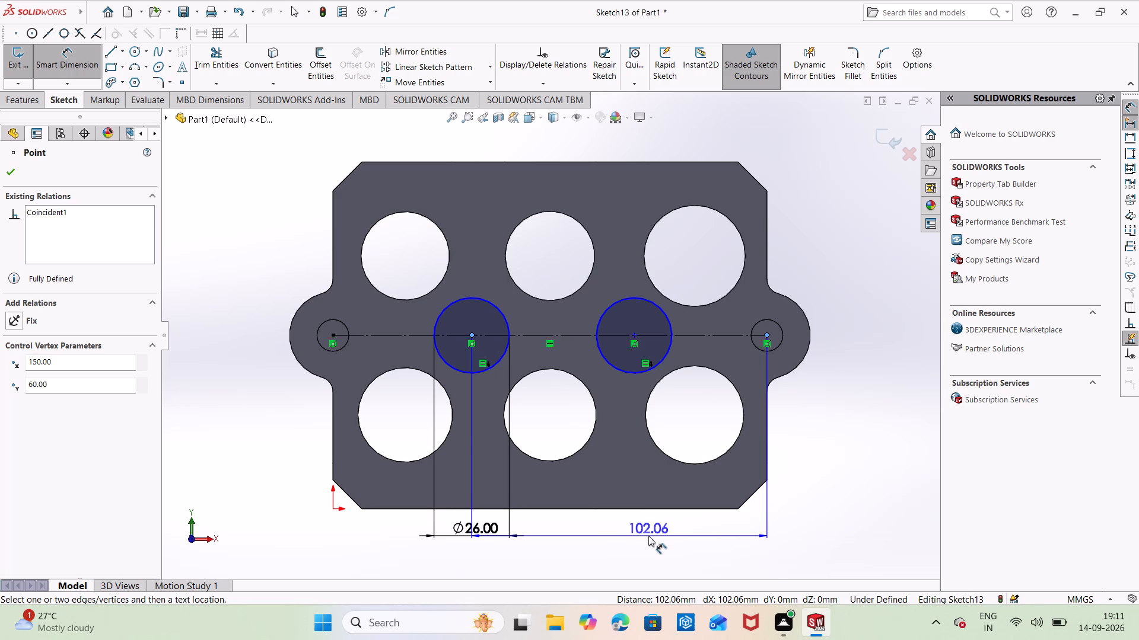
text(52.)
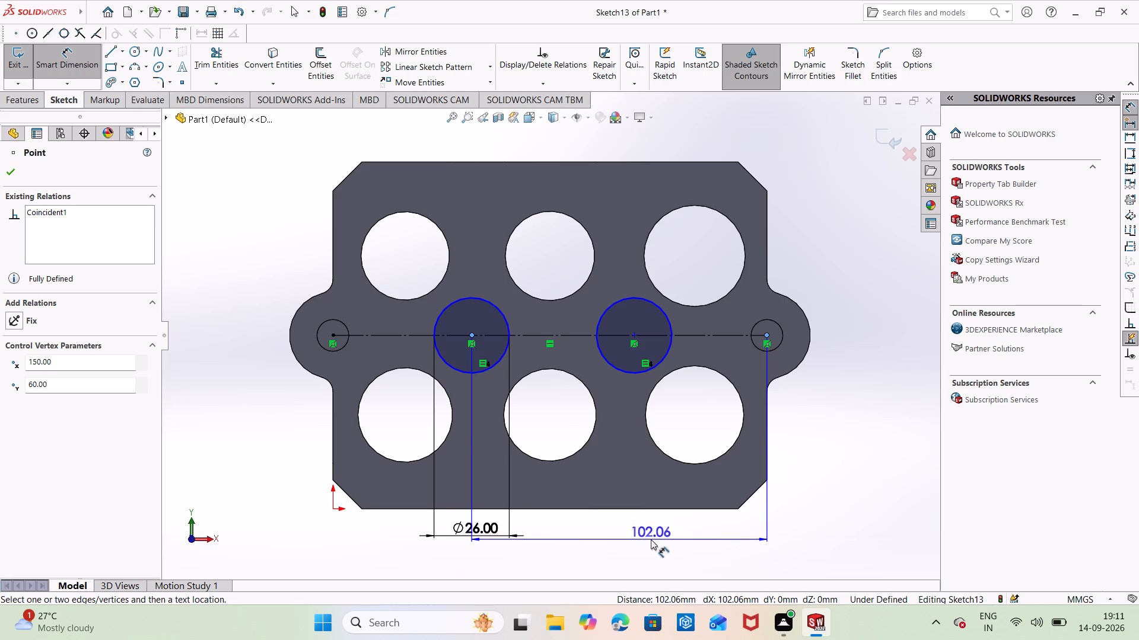
click(650, 535)
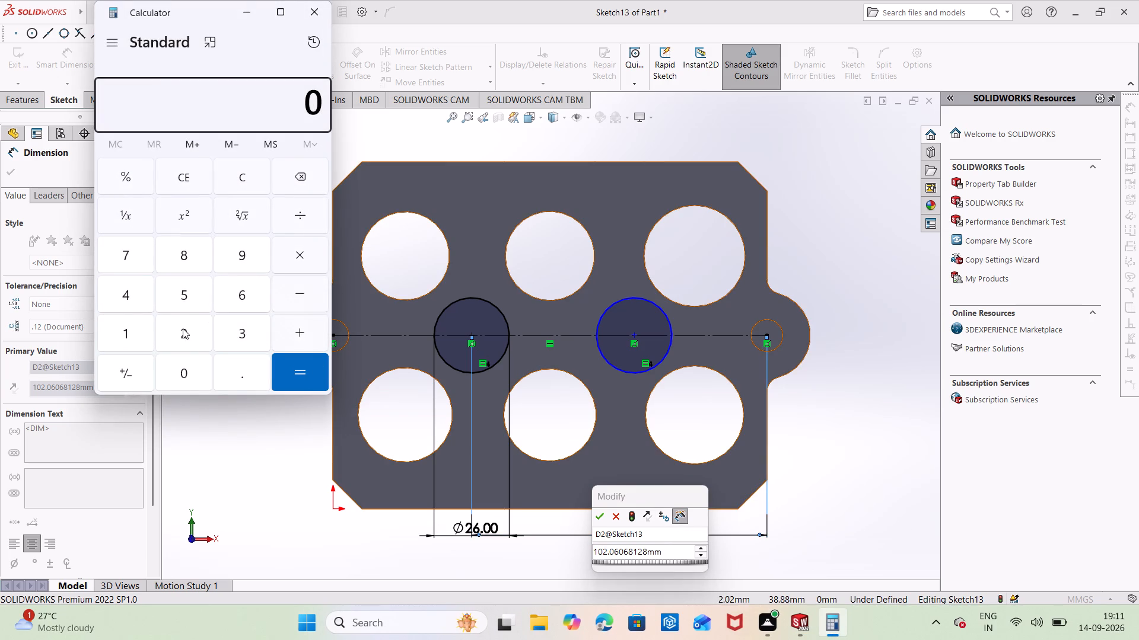
Calculate 65 minus 12.5 in the Calculator, close it and return to the SOLIDWORKS sketch.
click(137, 332)
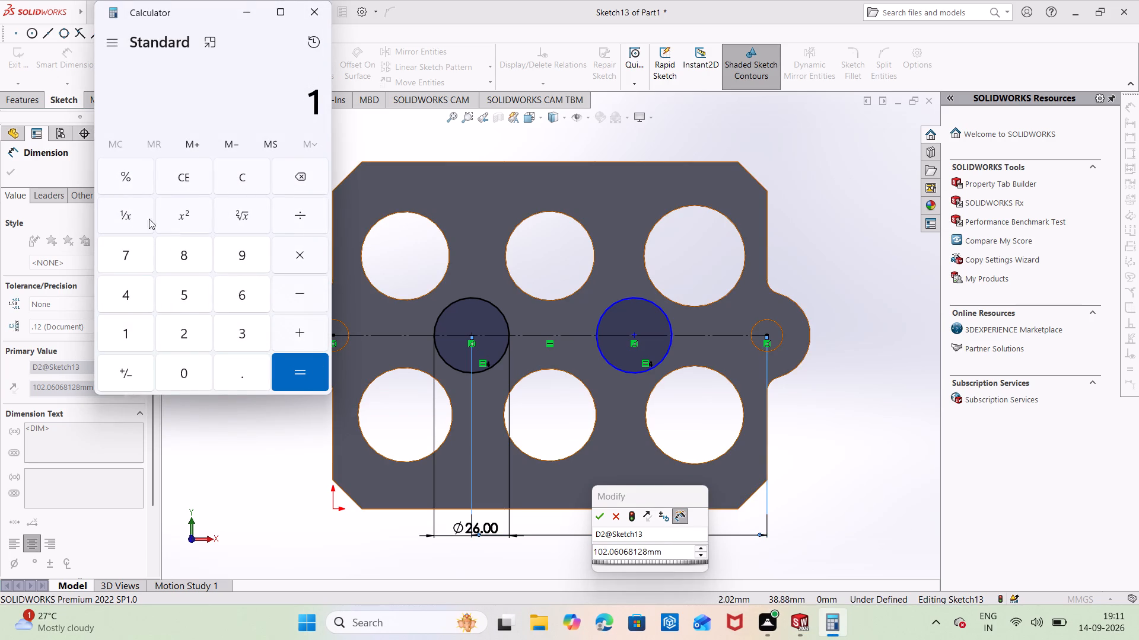
click(314, 175)
click(250, 289)
click(190, 287)
click(286, 294)
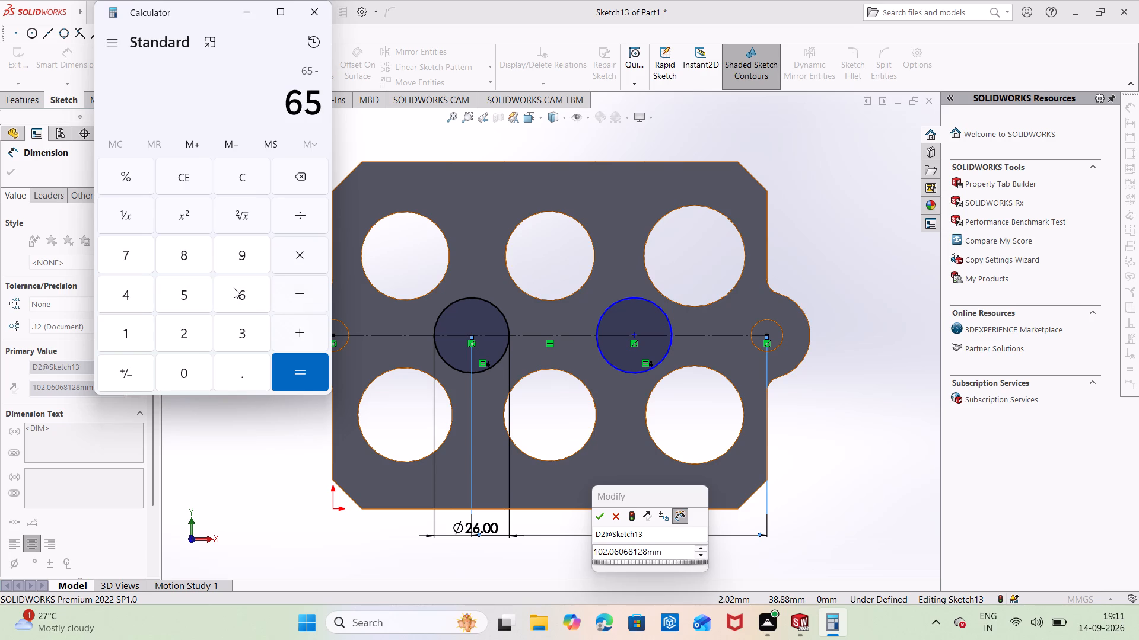
click(133, 338)
click(182, 325)
drag(243, 380, 242, 377)
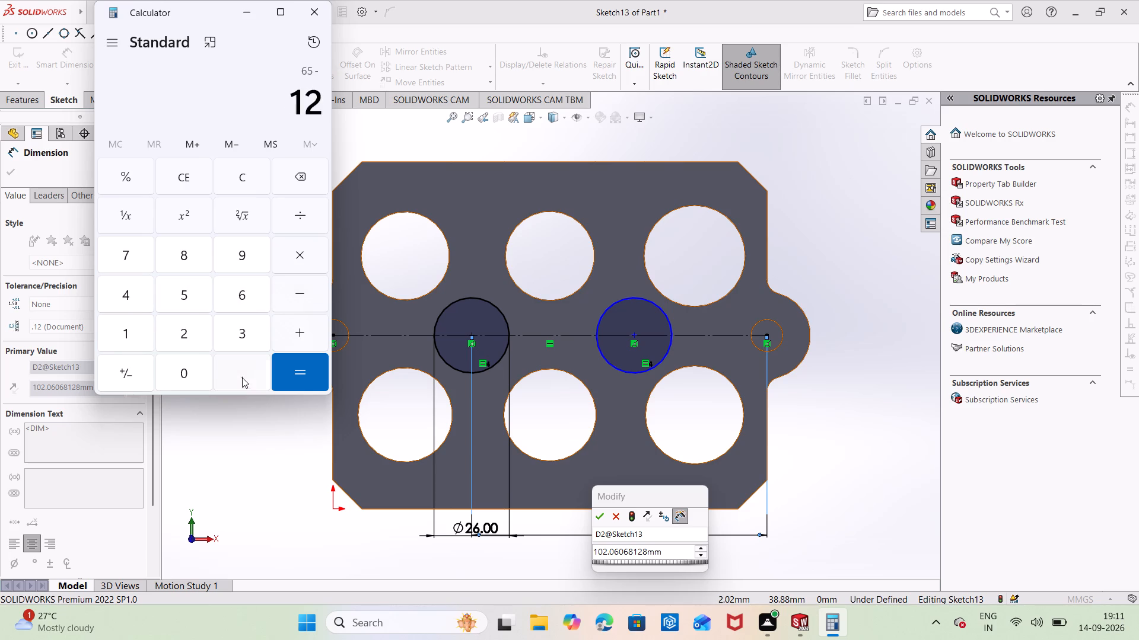
drag(242, 377, 240, 371)
click(187, 296)
click(308, 377)
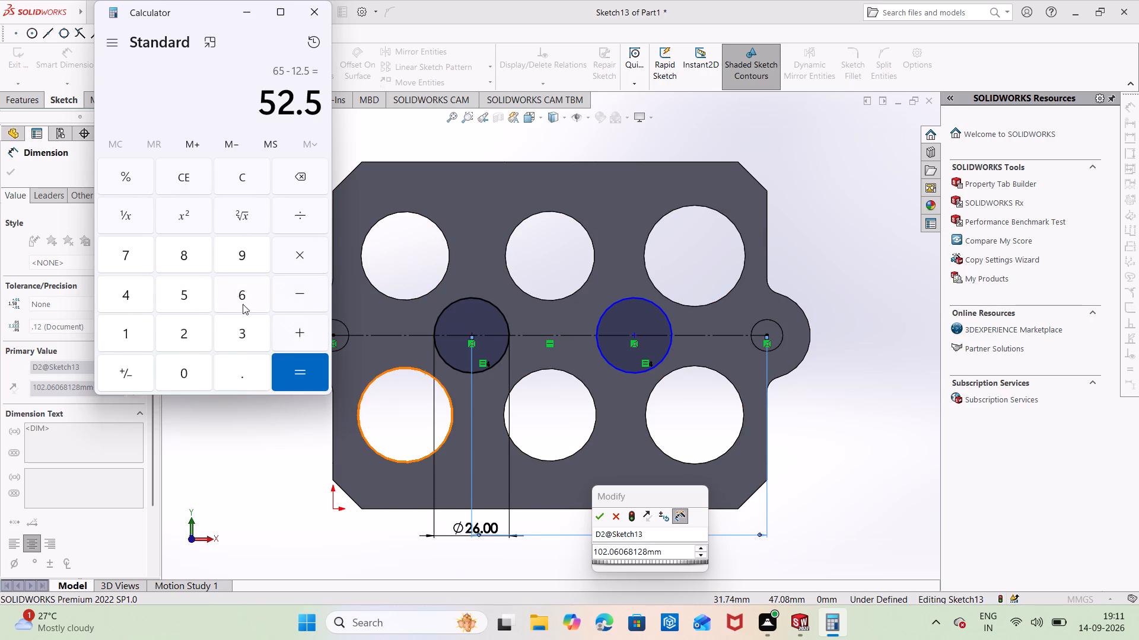
click(292, 334)
key(BackSpace)
click(317, 4)
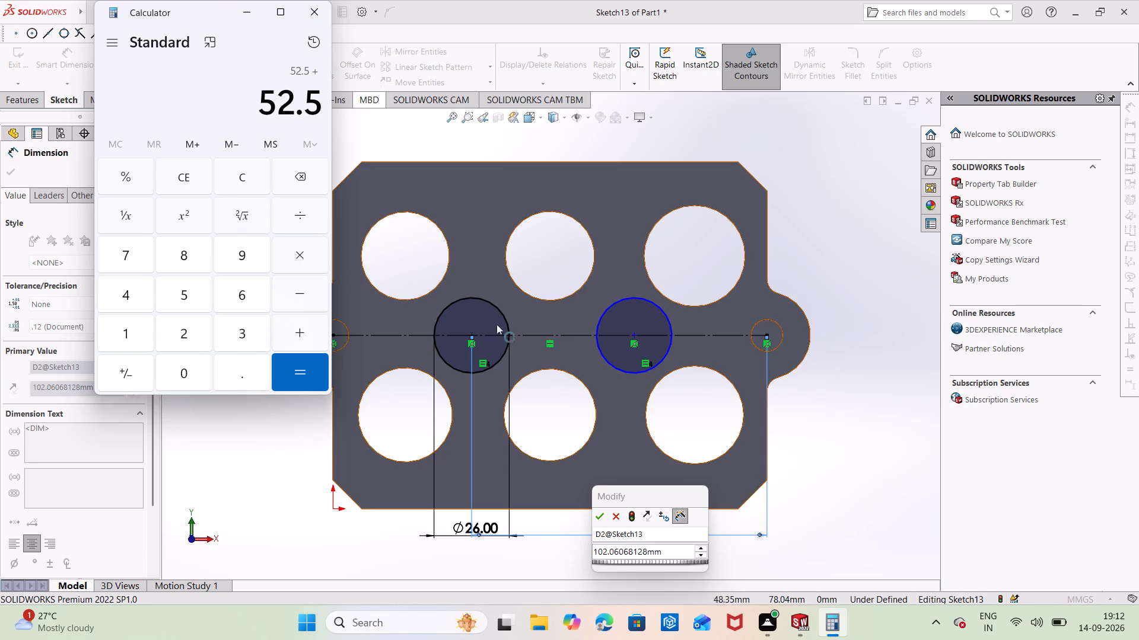
click(319, 8)
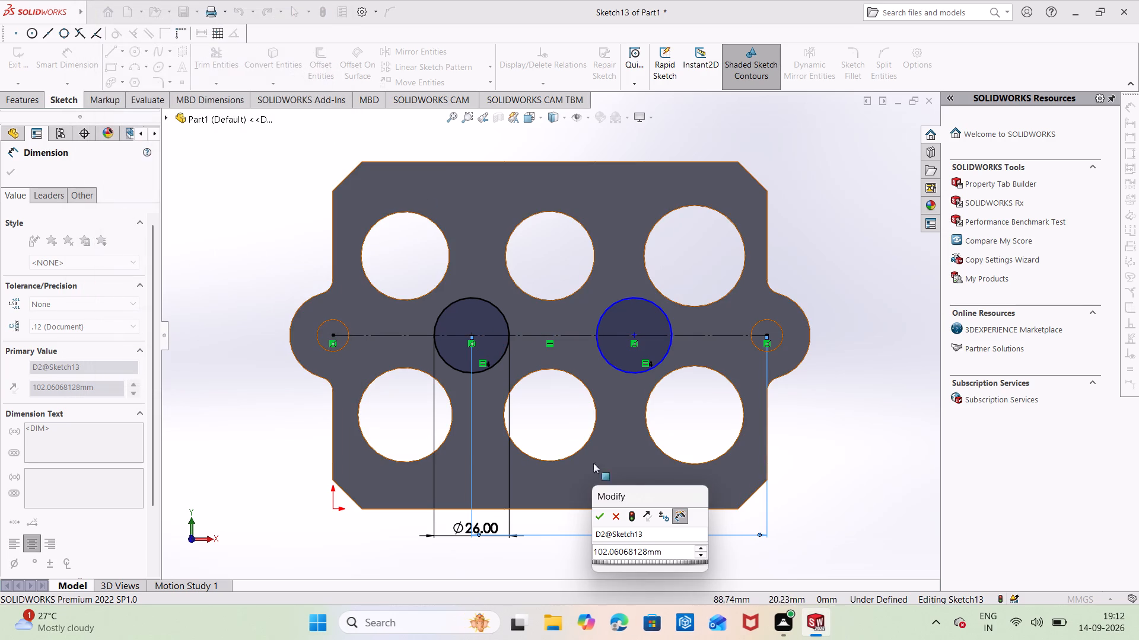
Set the distance from the left circle's centre to the right boss hole's centre to 102.5 mm.
key(BackSpace)
text(102.5)
key(Return)
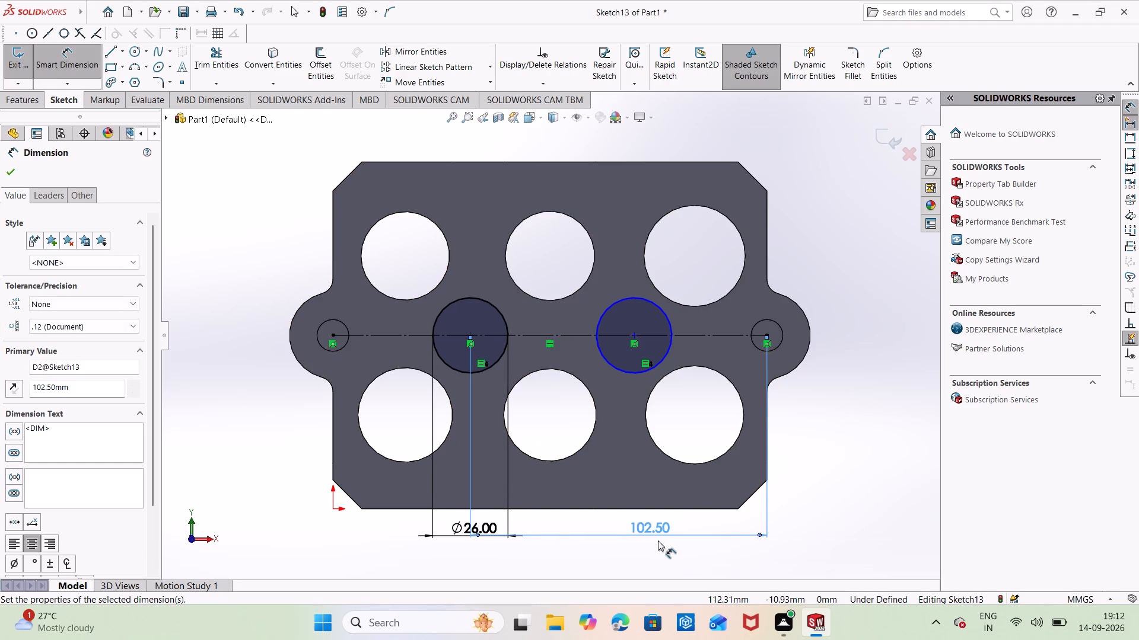
key(Escape)
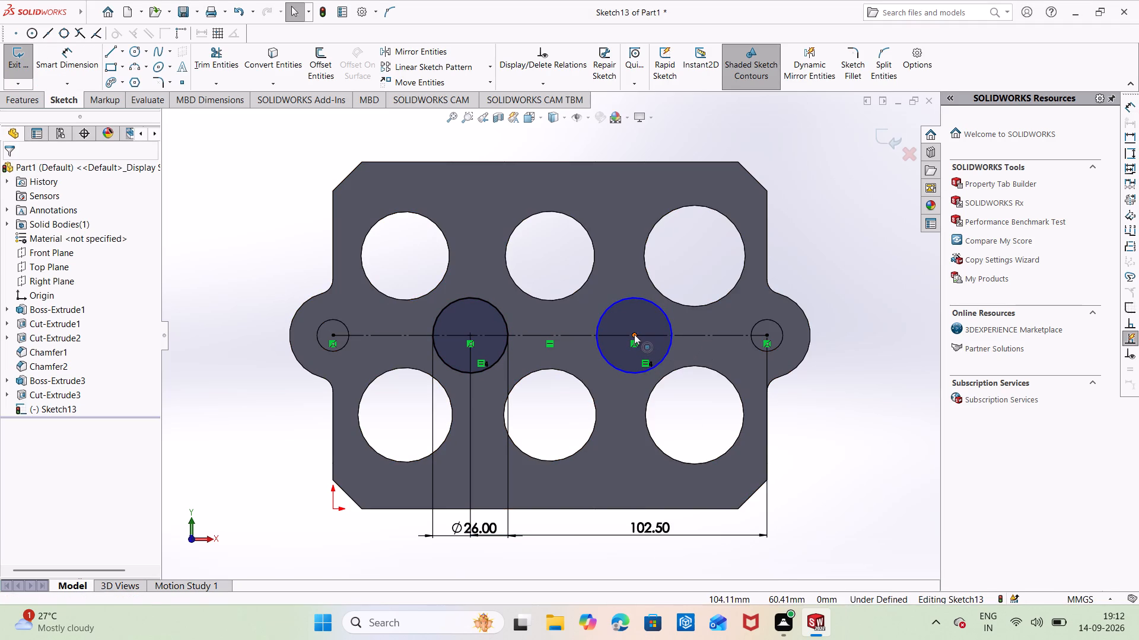
Dimension the horizontal distance from the right centreline circle's centre to the right boss hole's centre as 52.5 mm.
right_drag(833, 427, 882, 332)
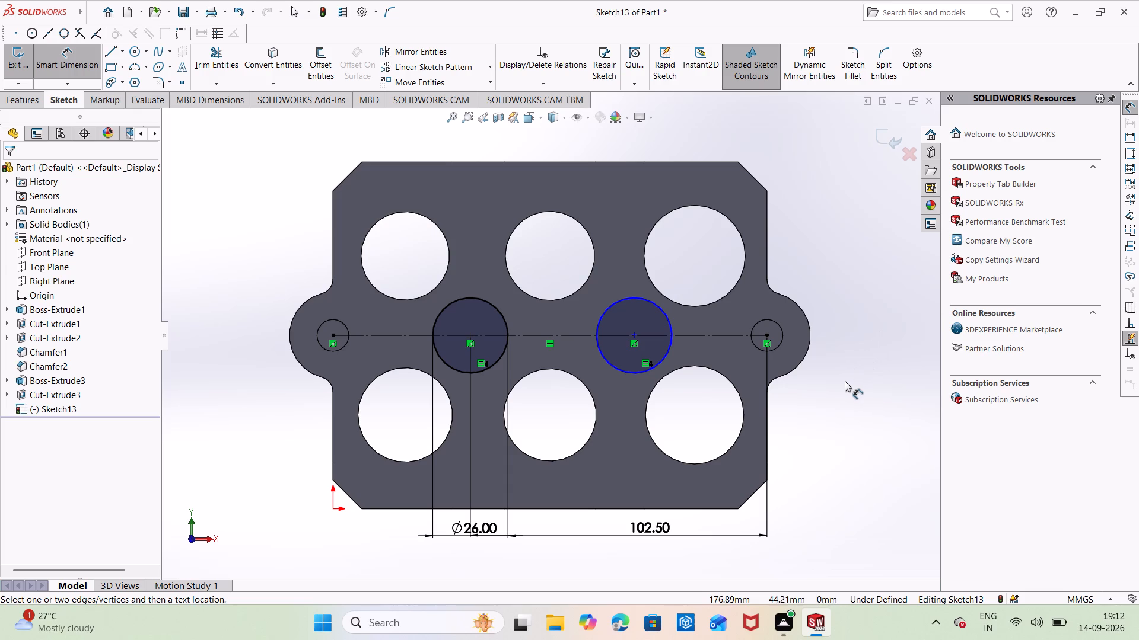
click(634, 335)
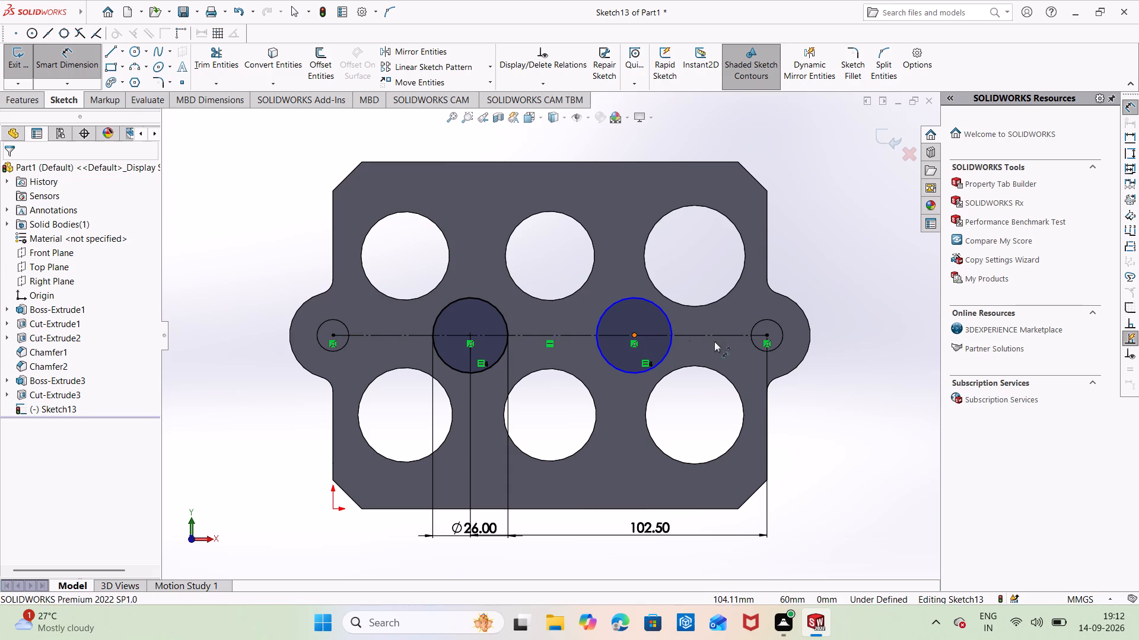
click(766, 332)
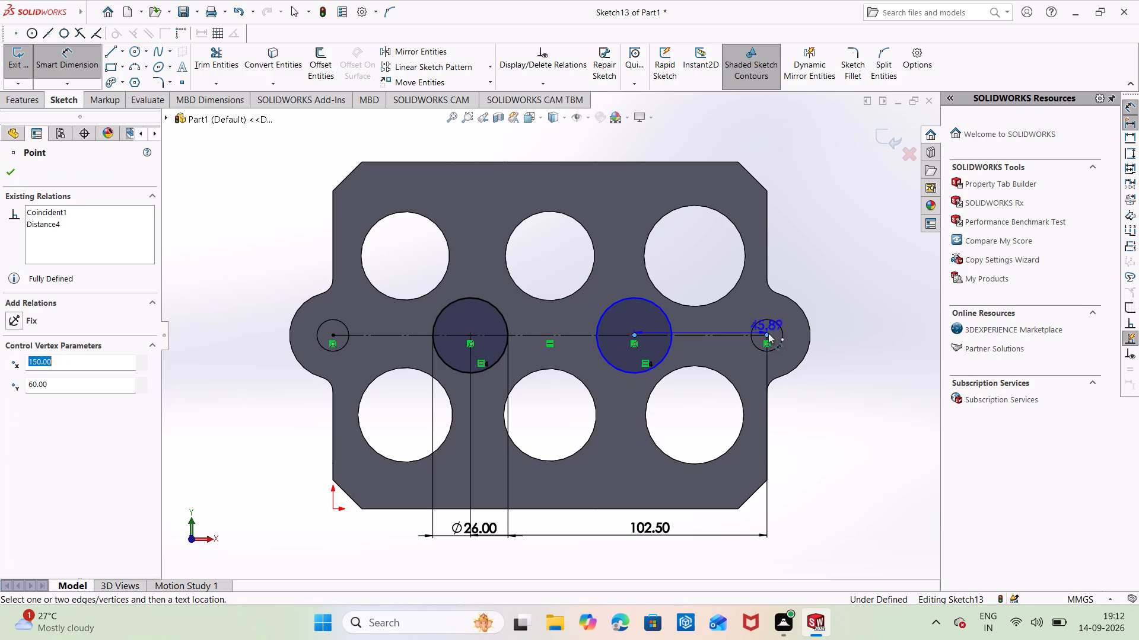
click(737, 535)
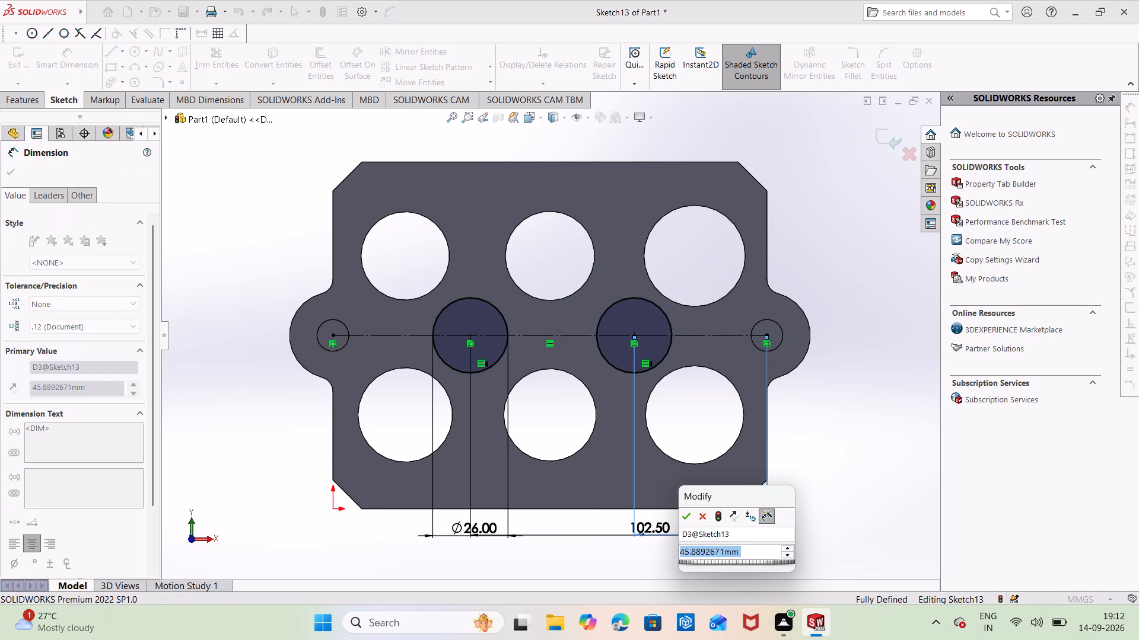
key(BackSpace)
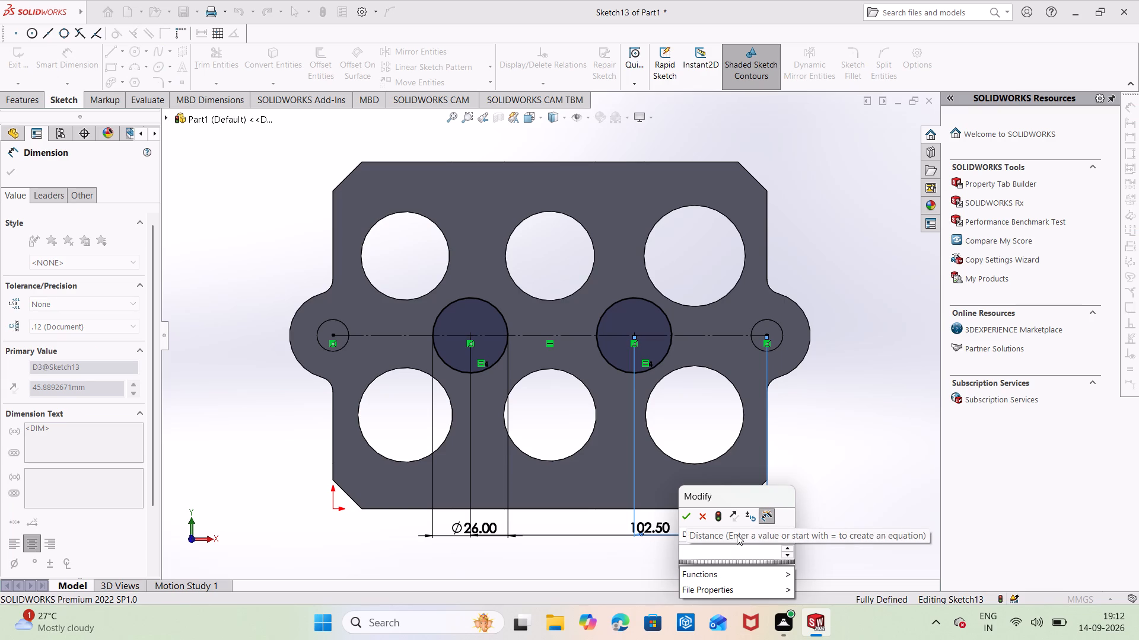
text(52.5)
key(Return)
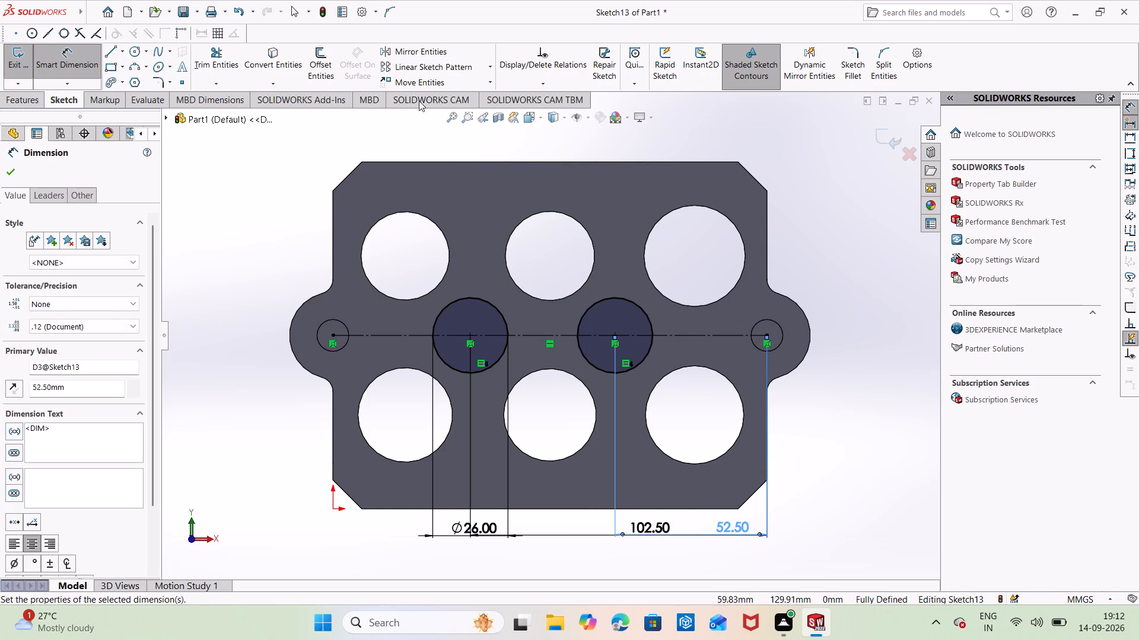
click(281, 187)
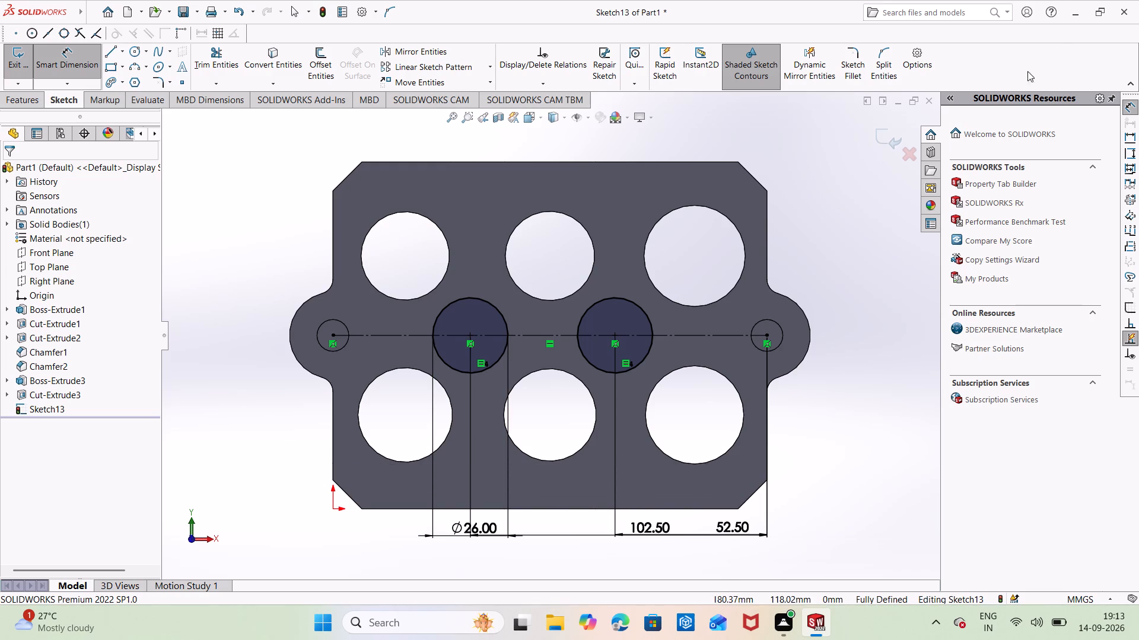
Cut-extrude the two 26 mm centreline circles into the block as a blind cut 25 mm deep.
click(11, 103)
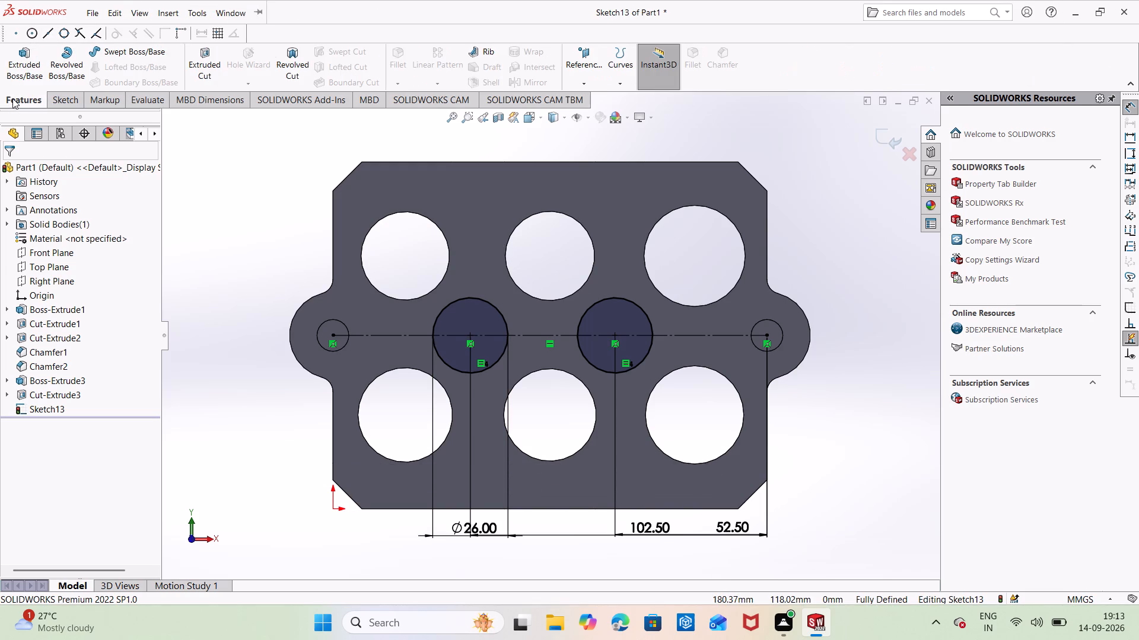
click(193, 60)
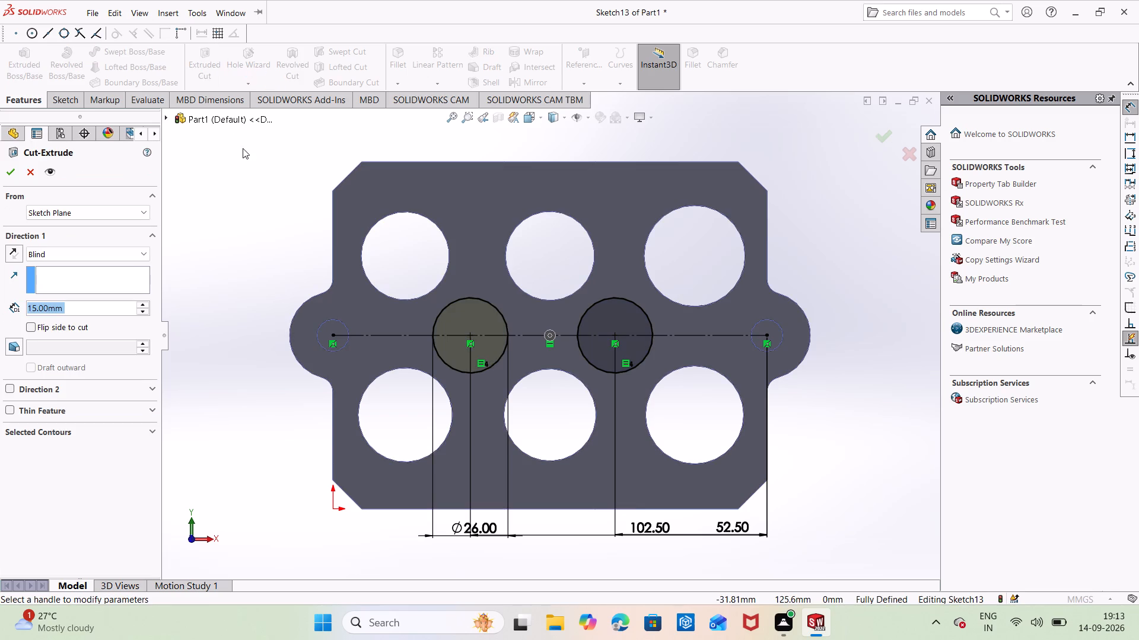
middle_drag(236, 149, 317, 191)
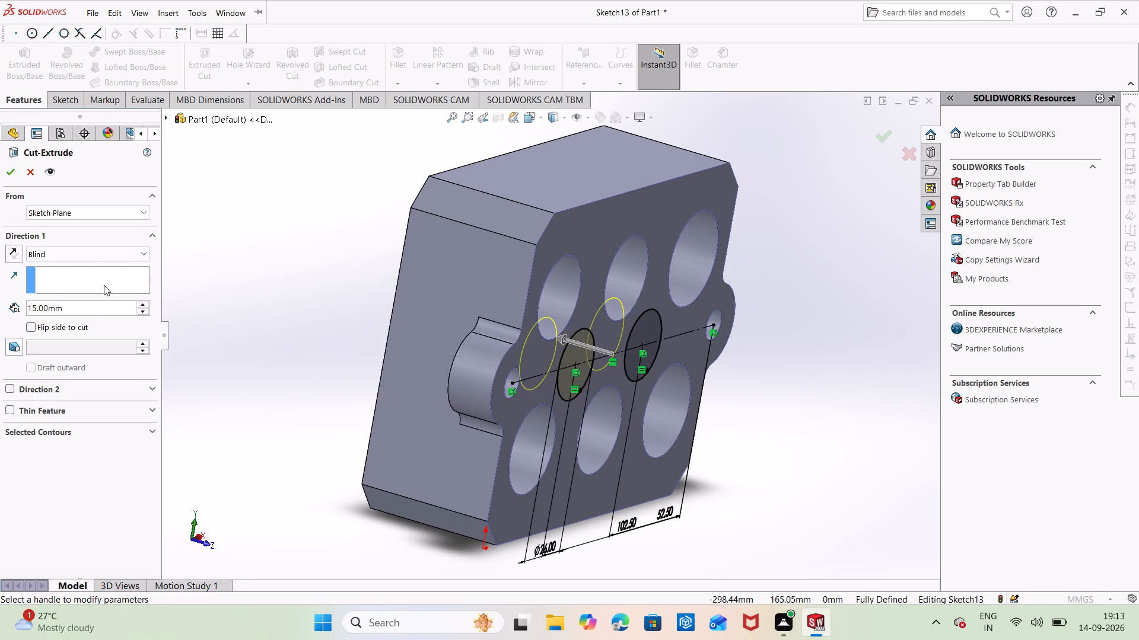
click(90, 313)
key(BackSpace)
key(BackSpace)
key(BackSpace)
key(BackSpace)
key(BackSpace)
key(BackSpace)
key(BackSpace)
key(BackSpace)
key(BackSpace)
key(BackSpace)
key(BackSpace)
key(BackSpace)
key(BackSpace)
key(BackSpace)
key(BackSpace)
key(BackSpace)
key(BackSpace)
key(BackSpace)
key(BackSpace)
key(BackSpace)
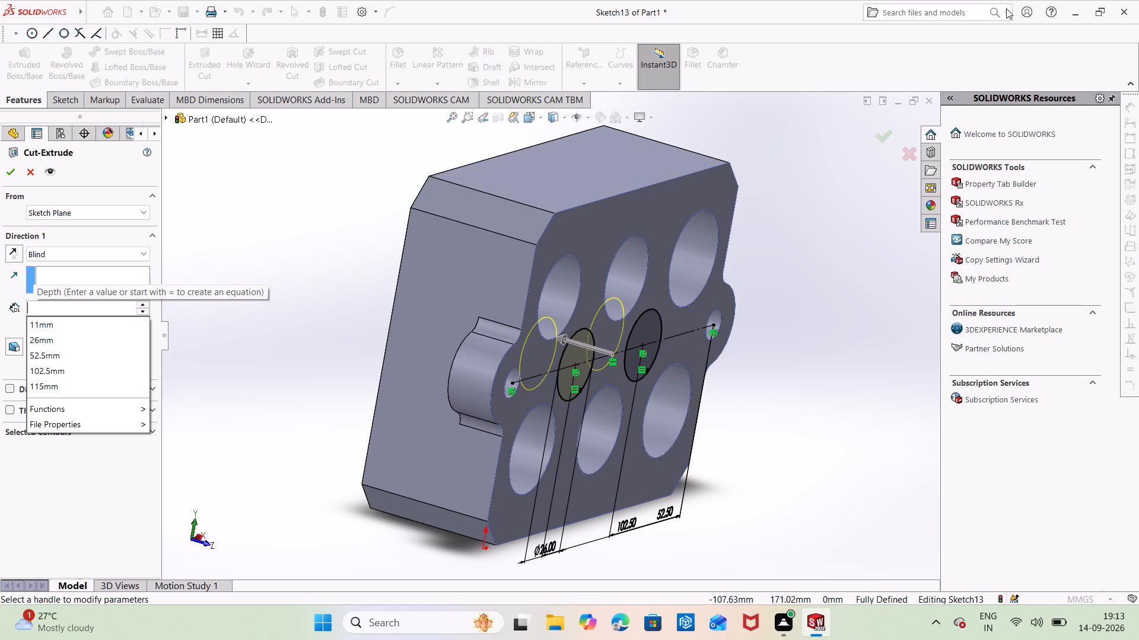
text(25)
key(Return)
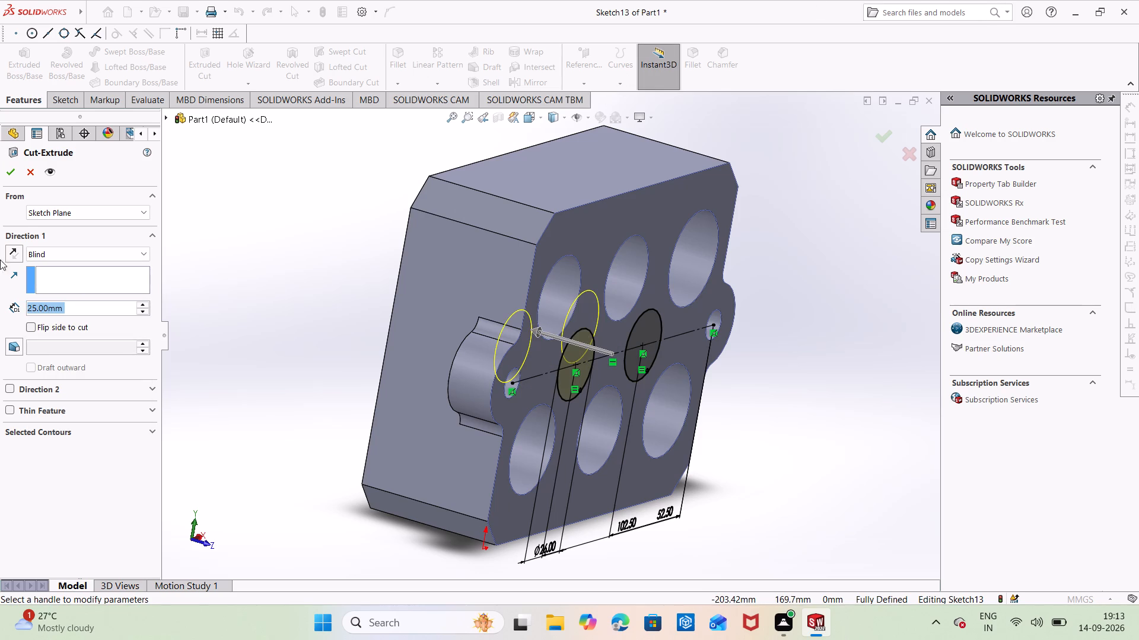
click(4, 167)
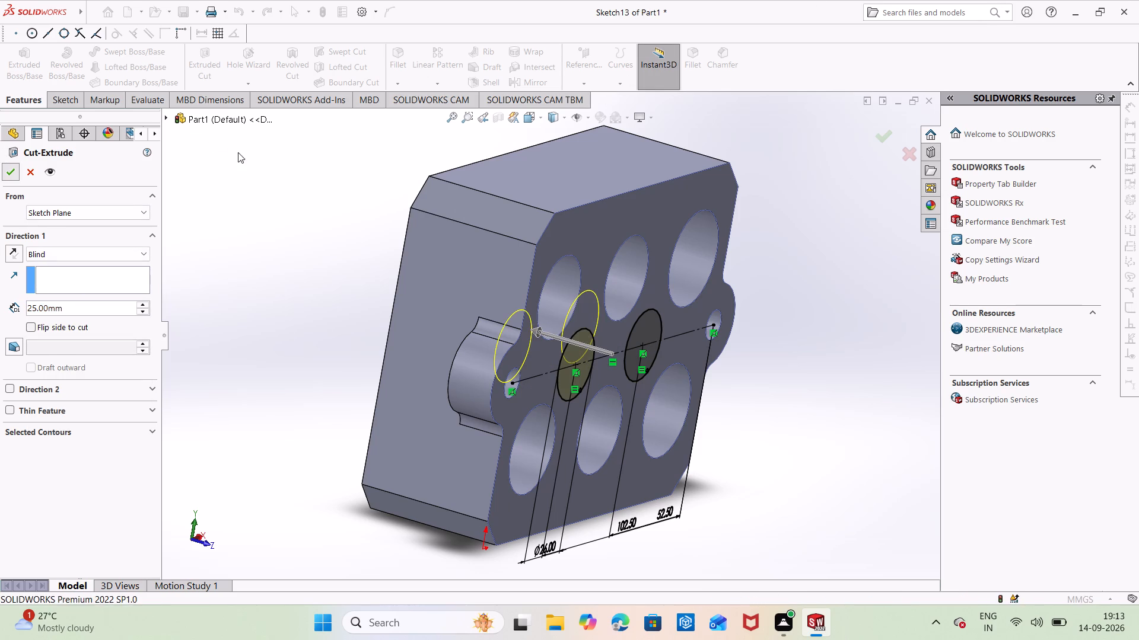
click(248, 206)
Examine the block's two centreline pockets and surrounding holes from several angles.
scroll(329, 222, up, 1)
middle_drag(329, 222, 241, 216)
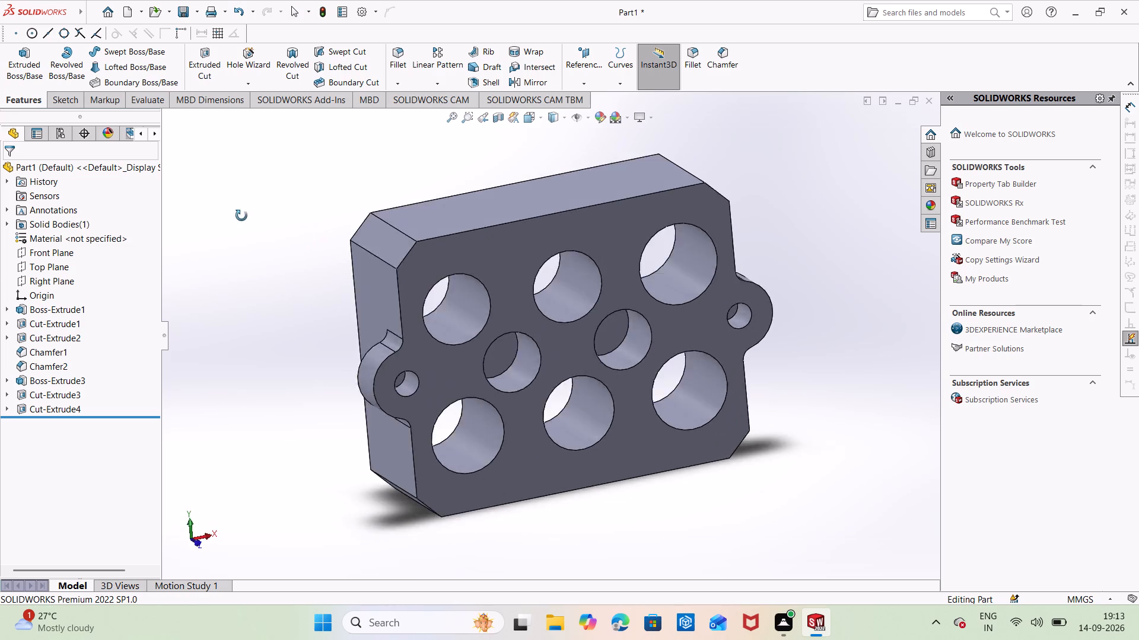
middle_drag(241, 216, 247, 217)
middle_drag(238, 214, 233, 206)
scroll(261, 249, down, 1)
middle_drag(262, 249, 277, 333)
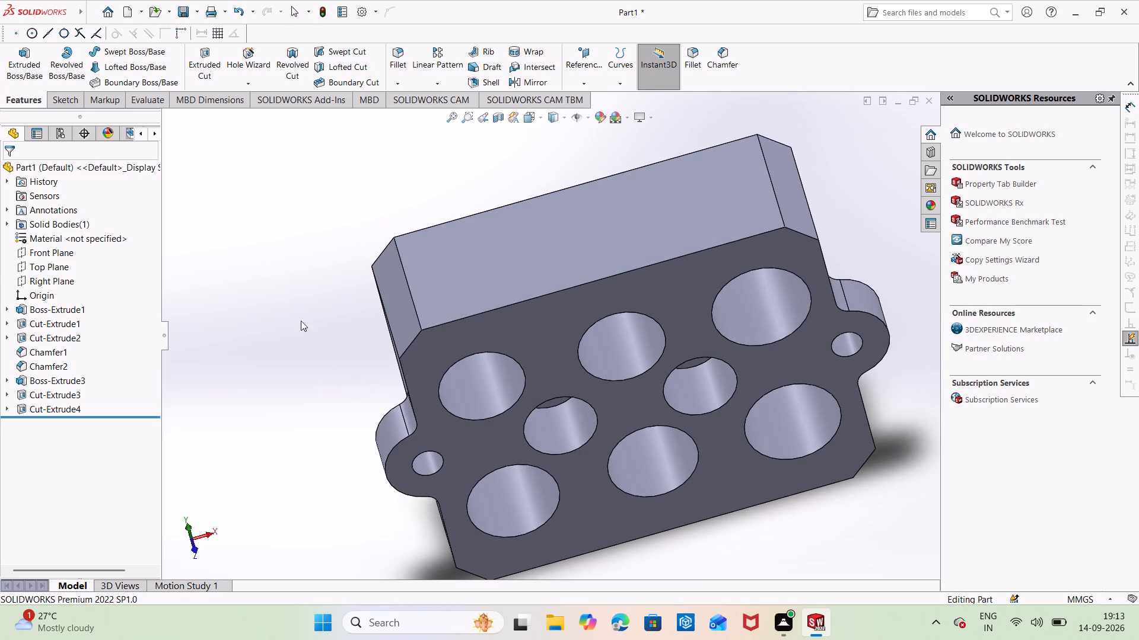
scroll(323, 322, up, 1)
middle_click(326, 325)
middle_drag(354, 333, 371, 187)
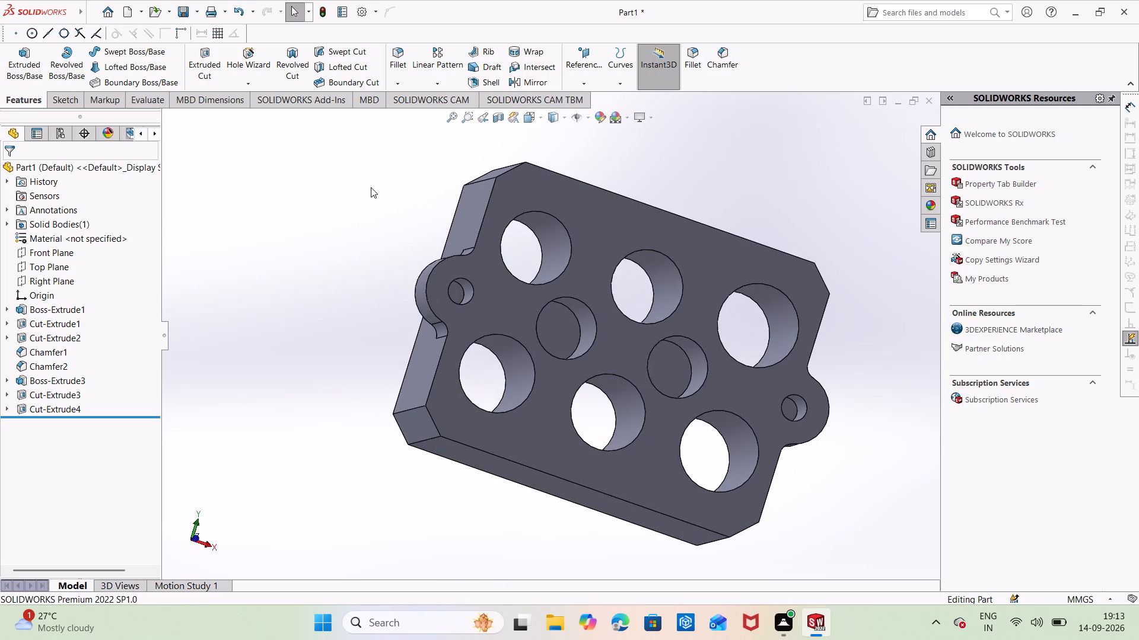
scroll(371, 187, up, 1)
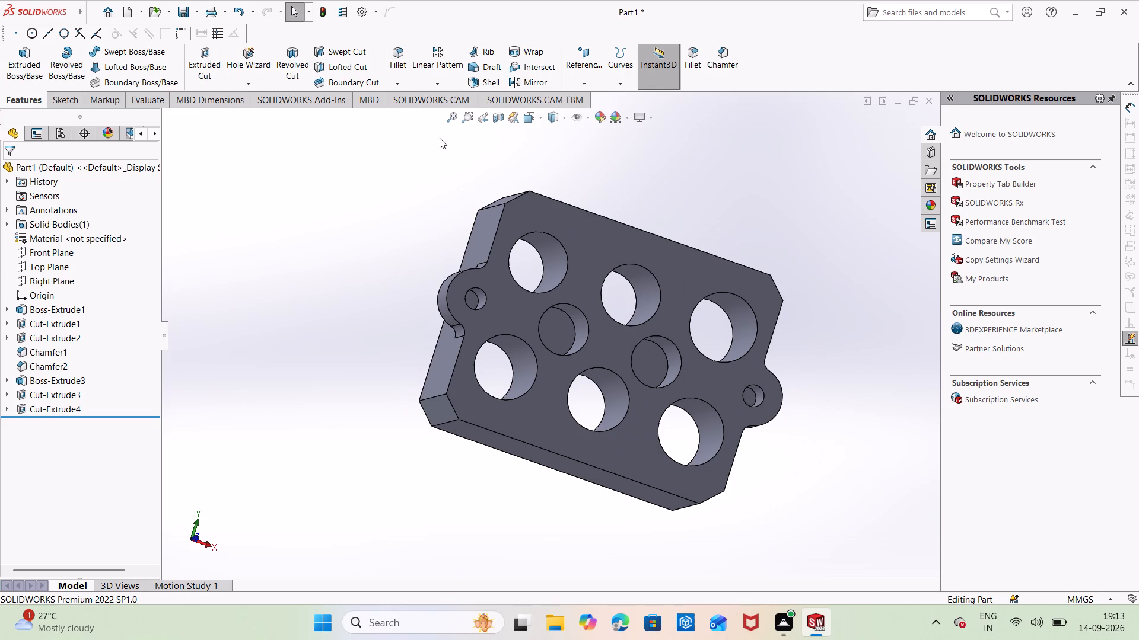
Start a sketch on the block's long flat side face between the corner chamfers.
middle_drag(425, 130, 476, 174)
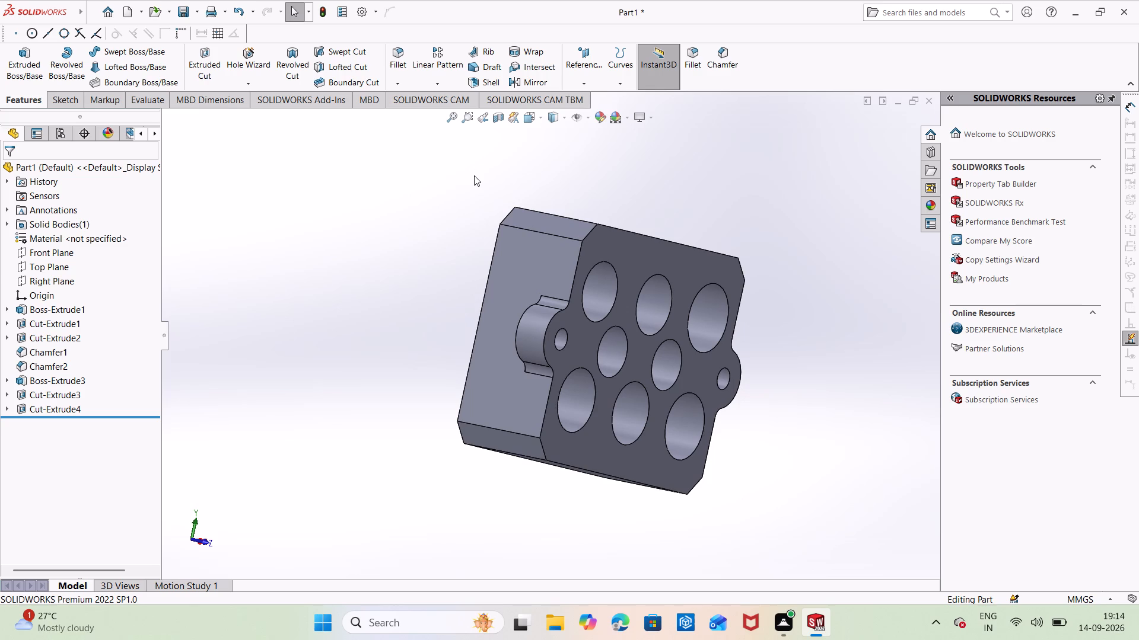
middle_drag(470, 191, 512, 217)
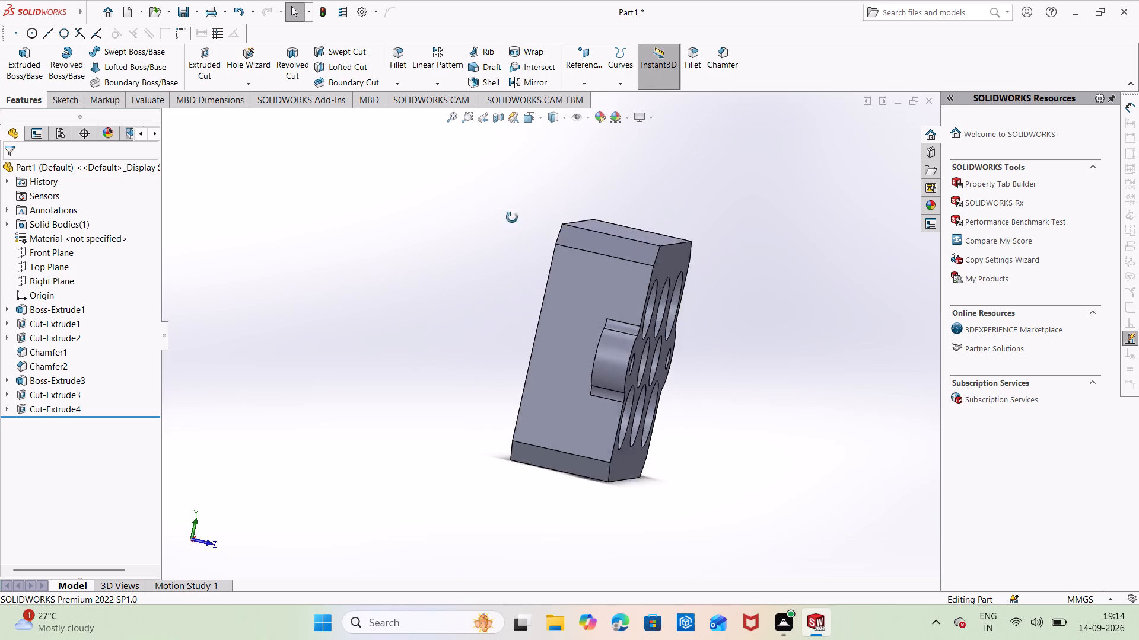
middle_drag(512, 217, 559, 239)
middle_drag(661, 328, 730, 195)
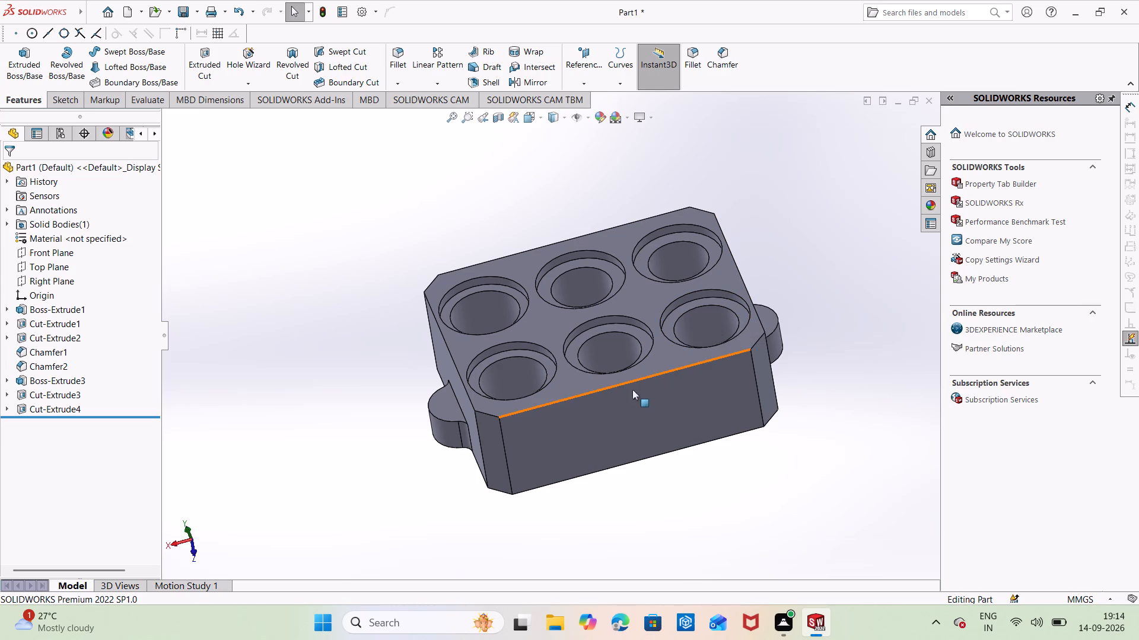
middle_drag(626, 396, 623, 323)
right_click(599, 360)
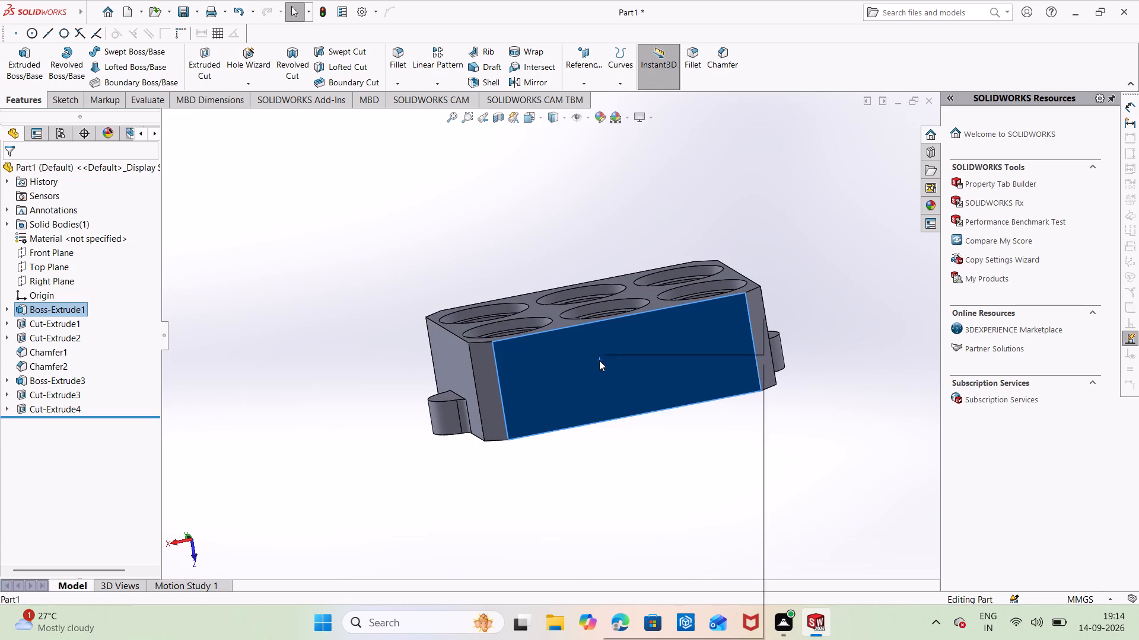
click(629, 338)
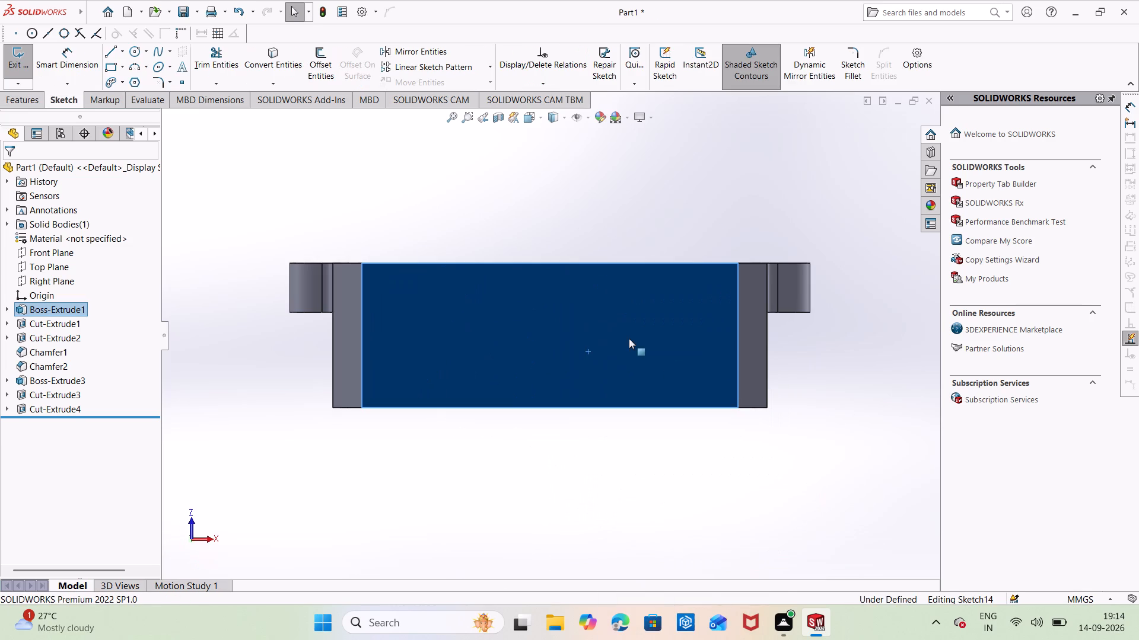
click(625, 169)
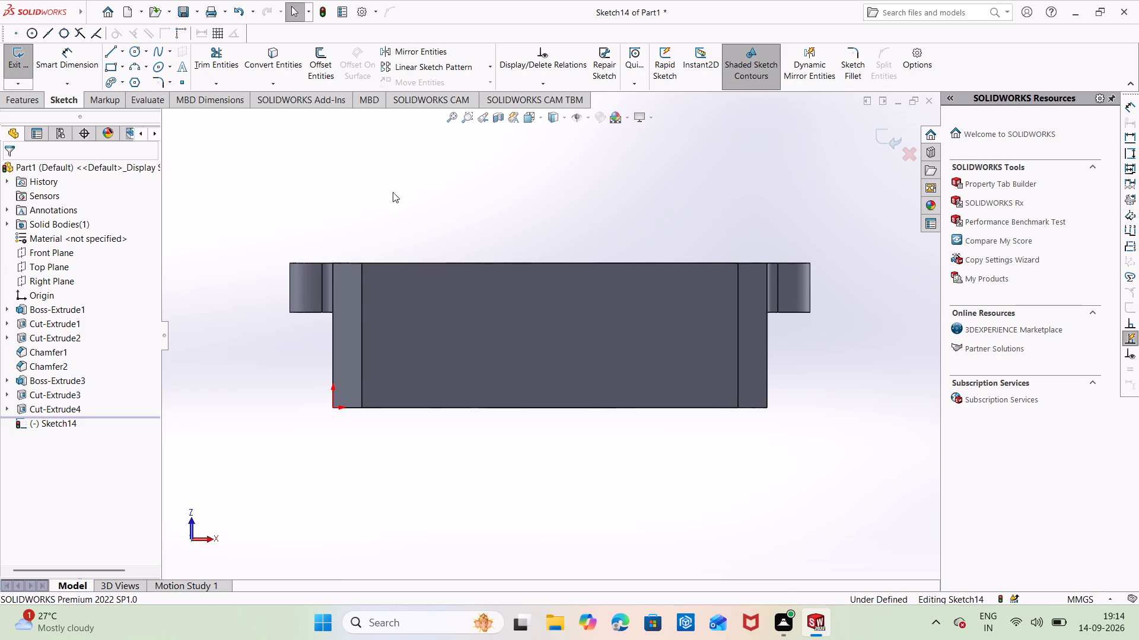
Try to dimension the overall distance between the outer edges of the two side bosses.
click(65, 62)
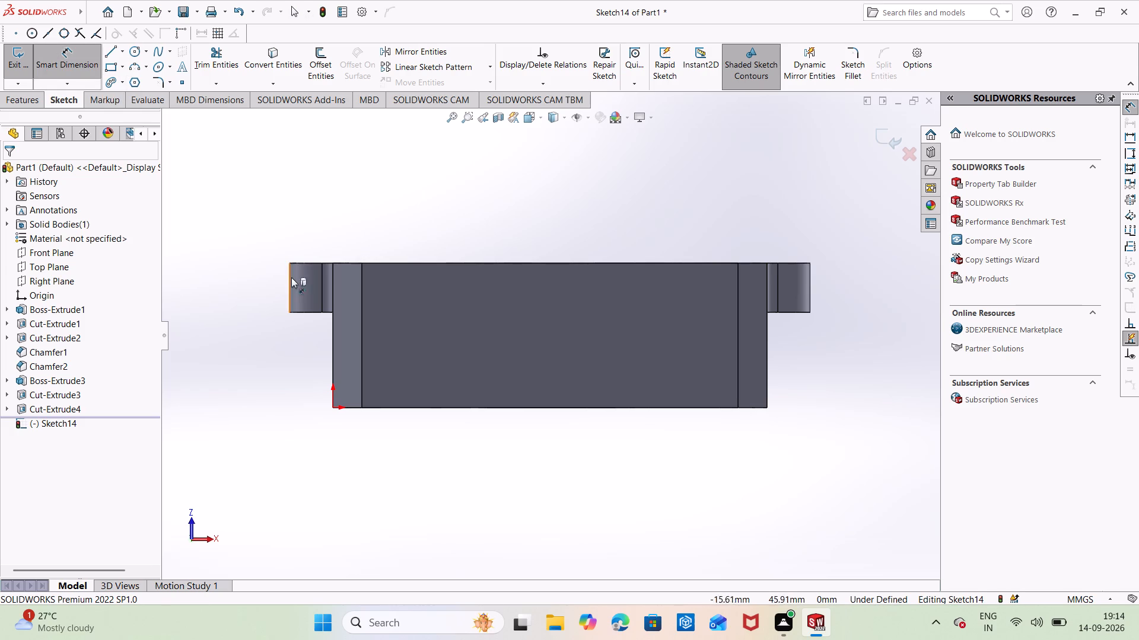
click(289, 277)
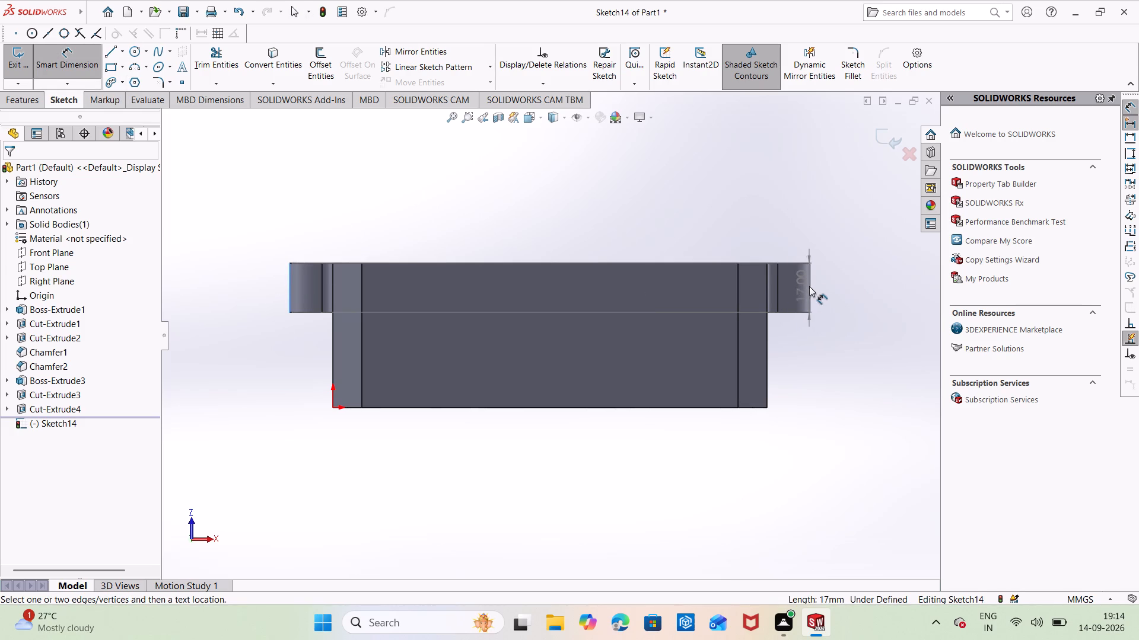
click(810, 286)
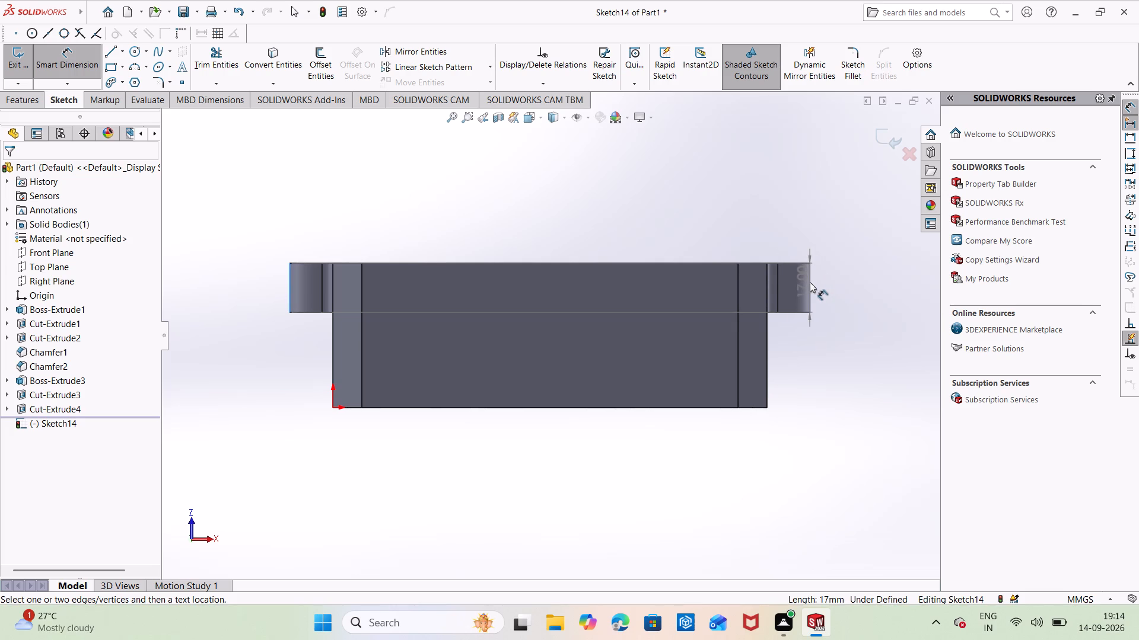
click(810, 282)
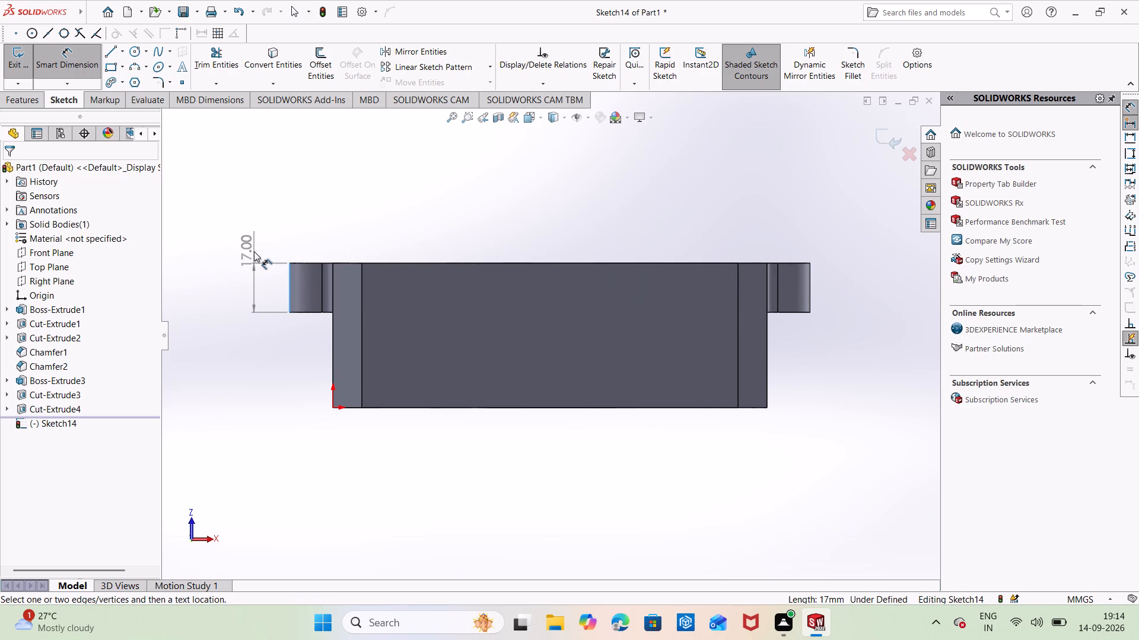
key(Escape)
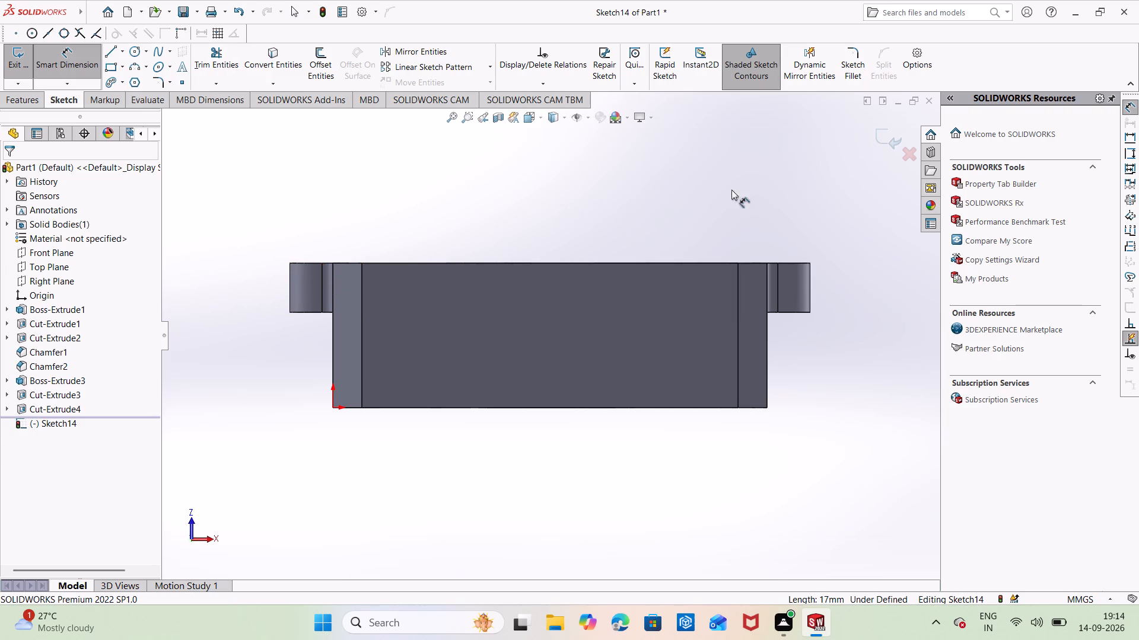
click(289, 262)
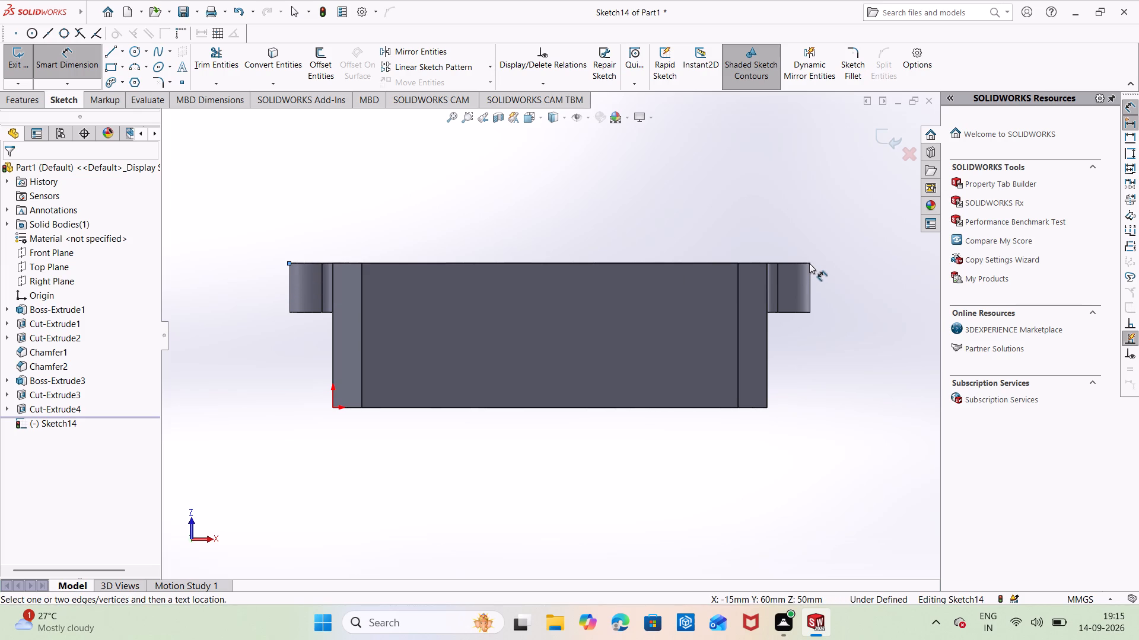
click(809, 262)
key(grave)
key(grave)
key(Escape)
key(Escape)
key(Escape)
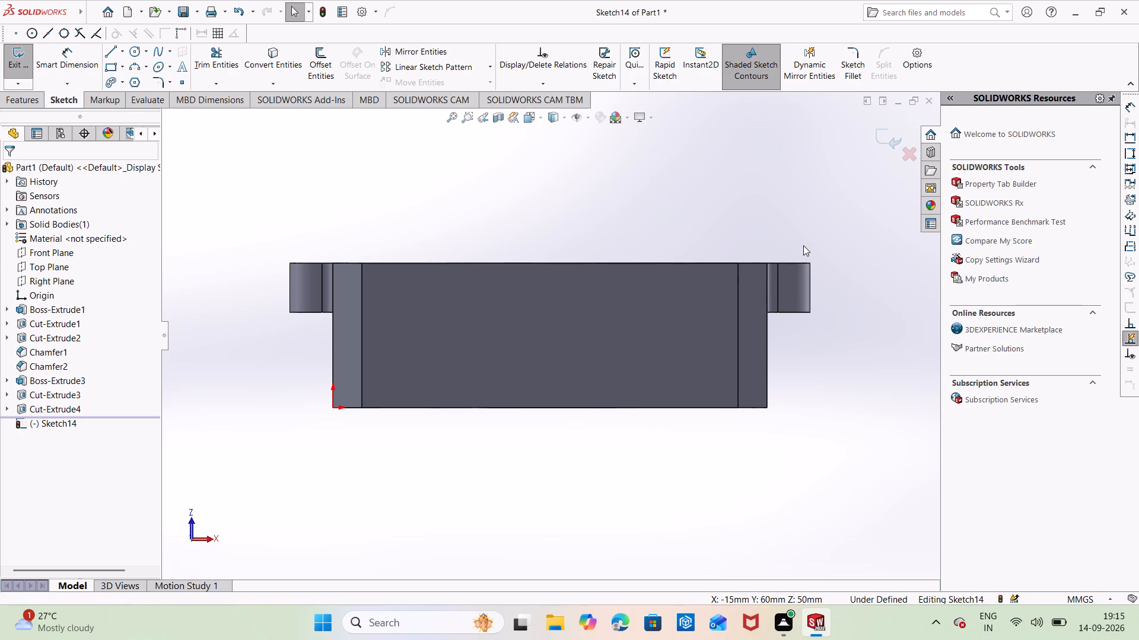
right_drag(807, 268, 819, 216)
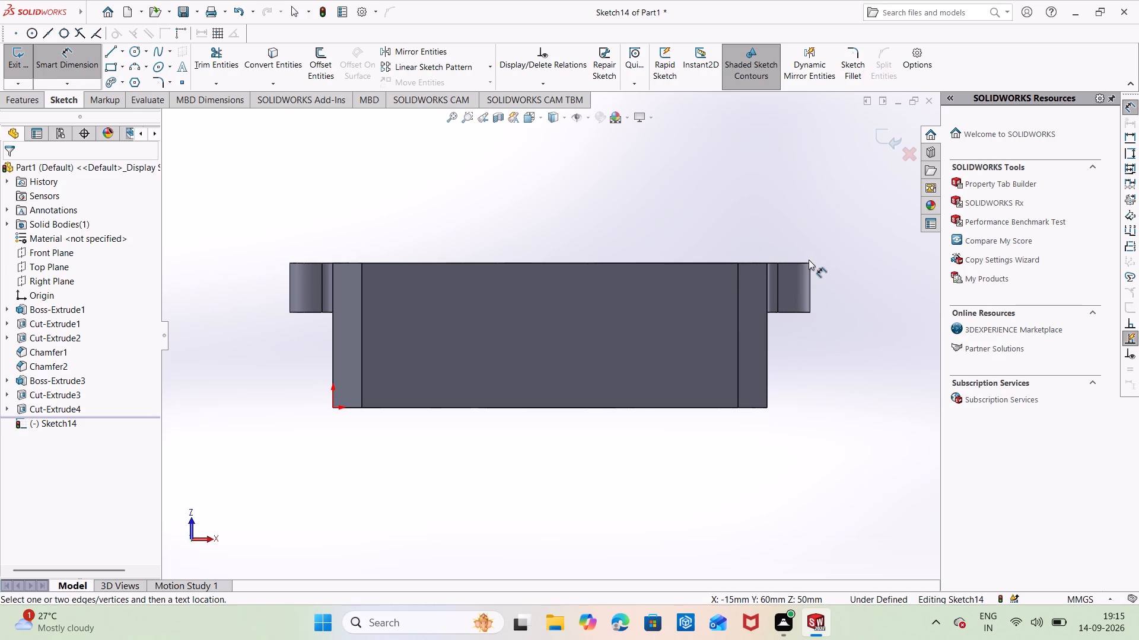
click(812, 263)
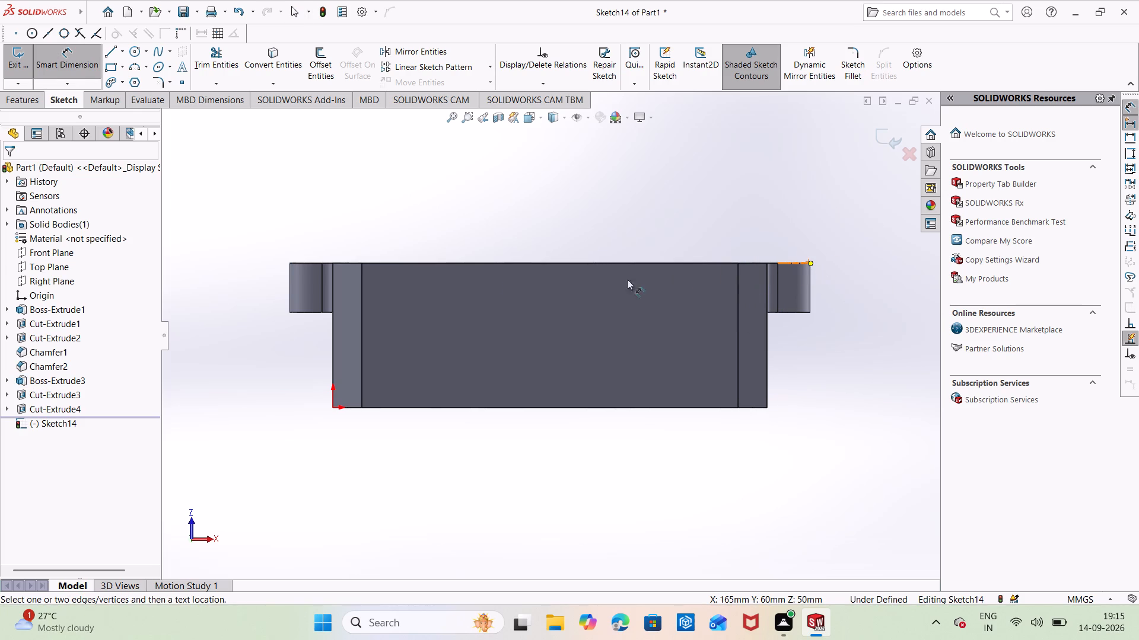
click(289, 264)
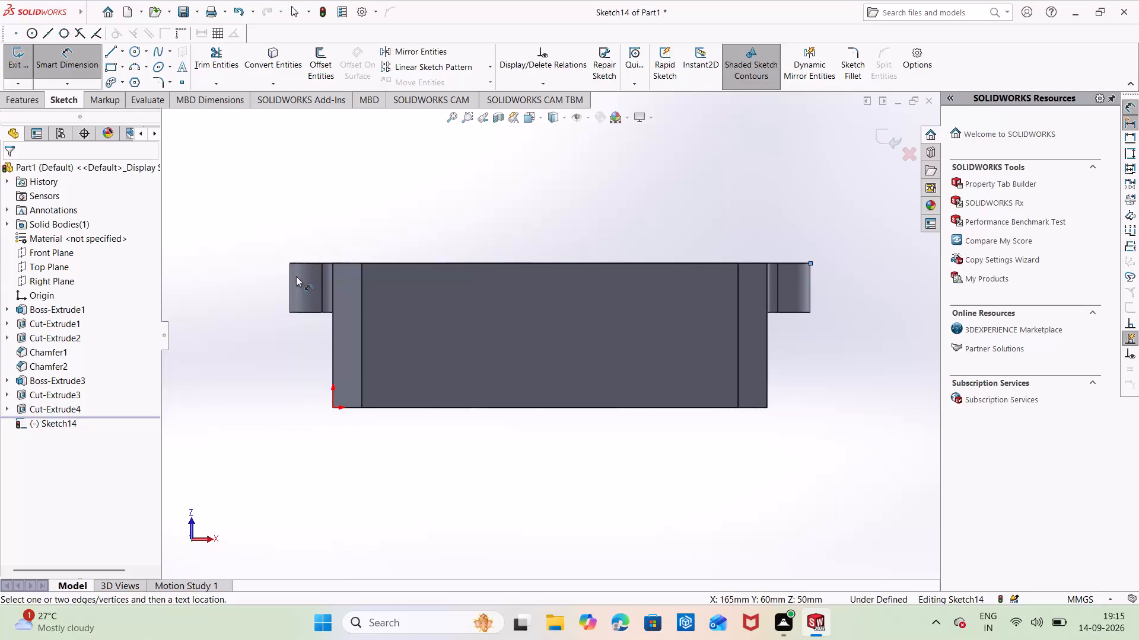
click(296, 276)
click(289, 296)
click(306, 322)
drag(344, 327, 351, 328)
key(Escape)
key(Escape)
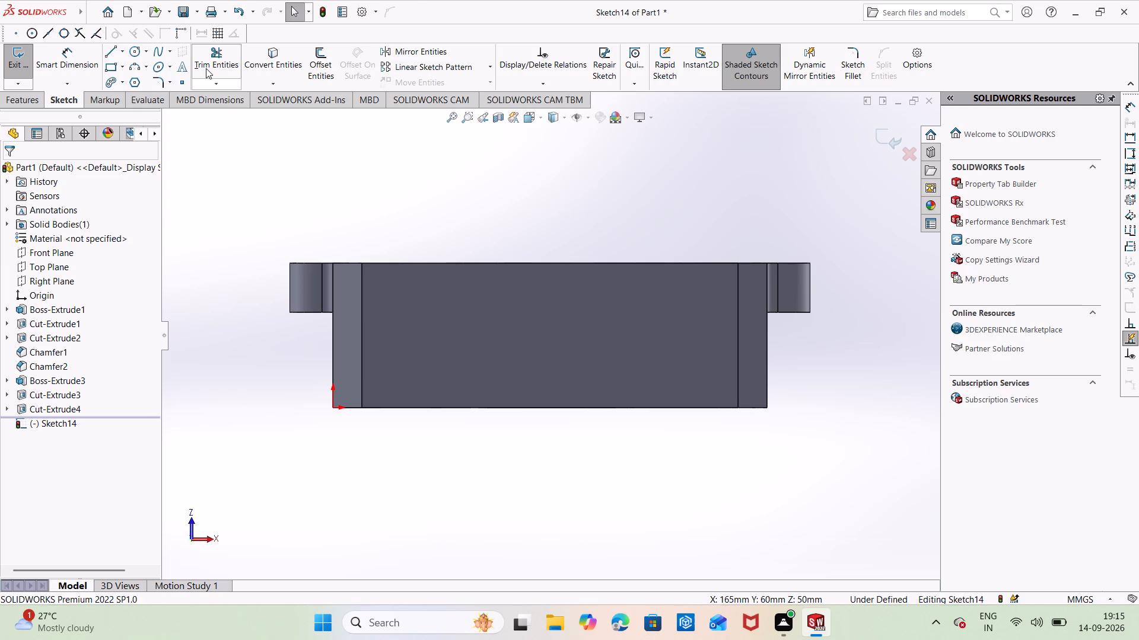
Sketch a corner rectangle about 98 mm wide and 21 mm high in the middle of the side face.
click(109, 66)
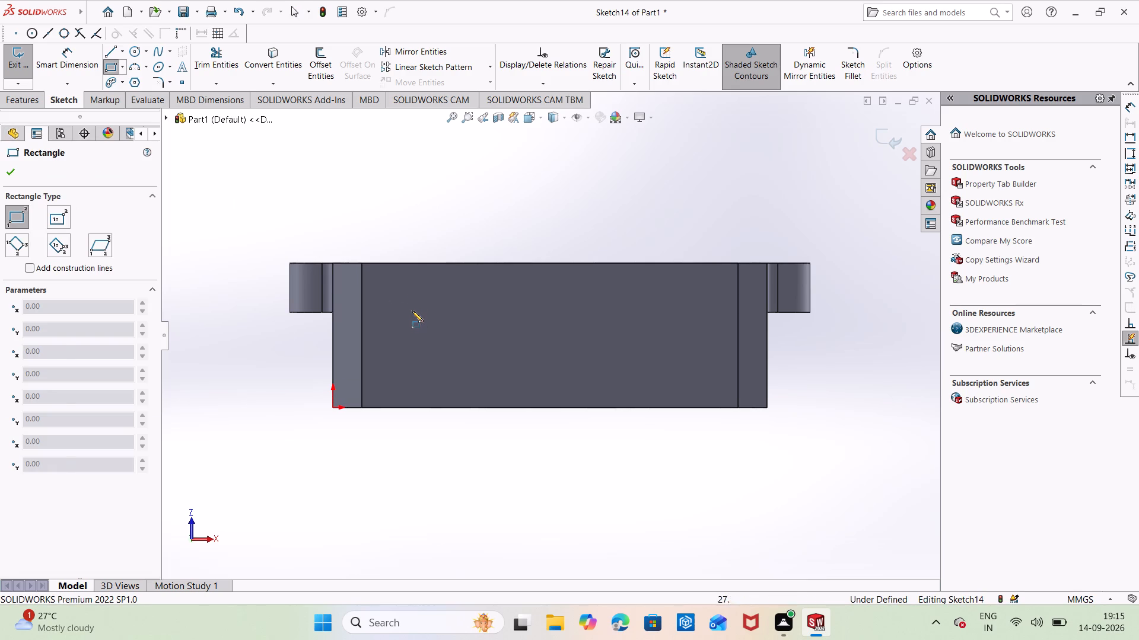
click(412, 309)
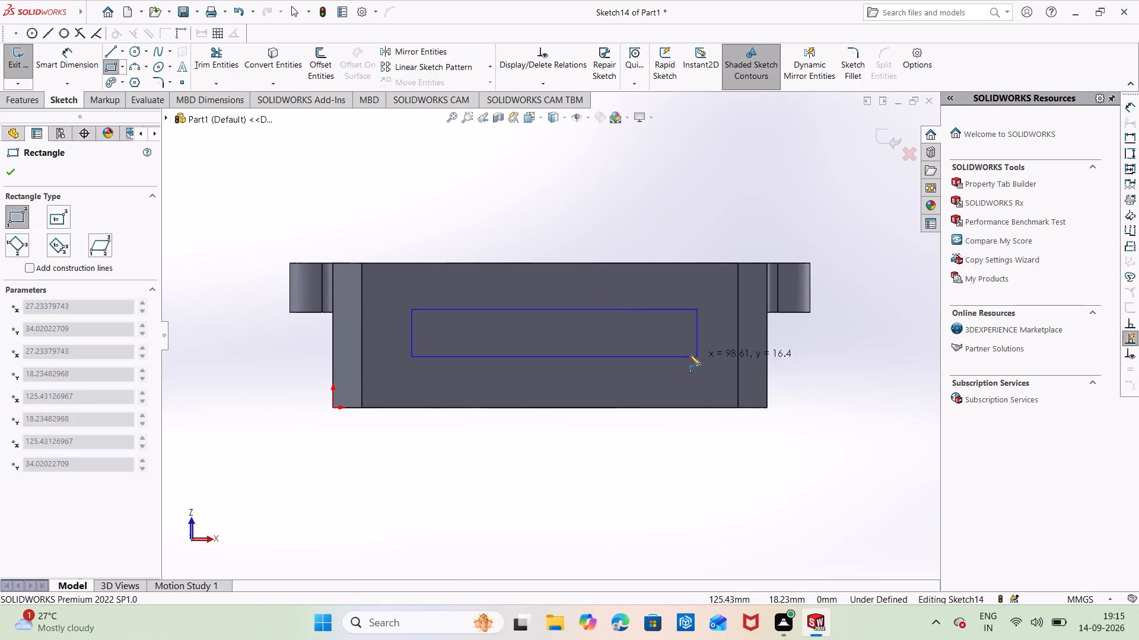
click(694, 370)
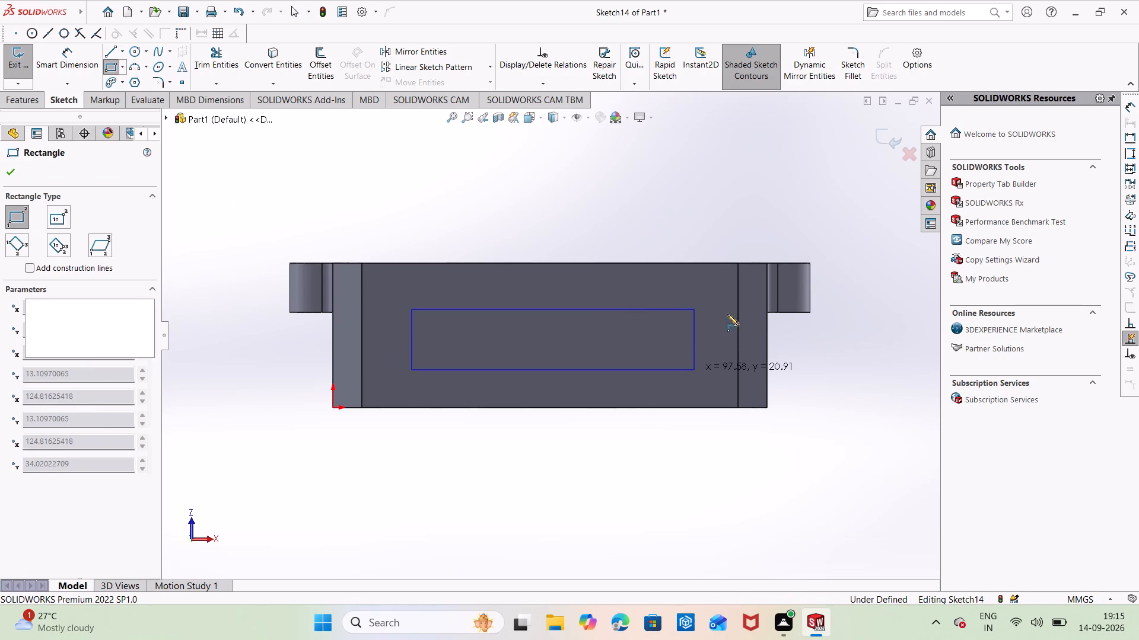
click(667, 216)
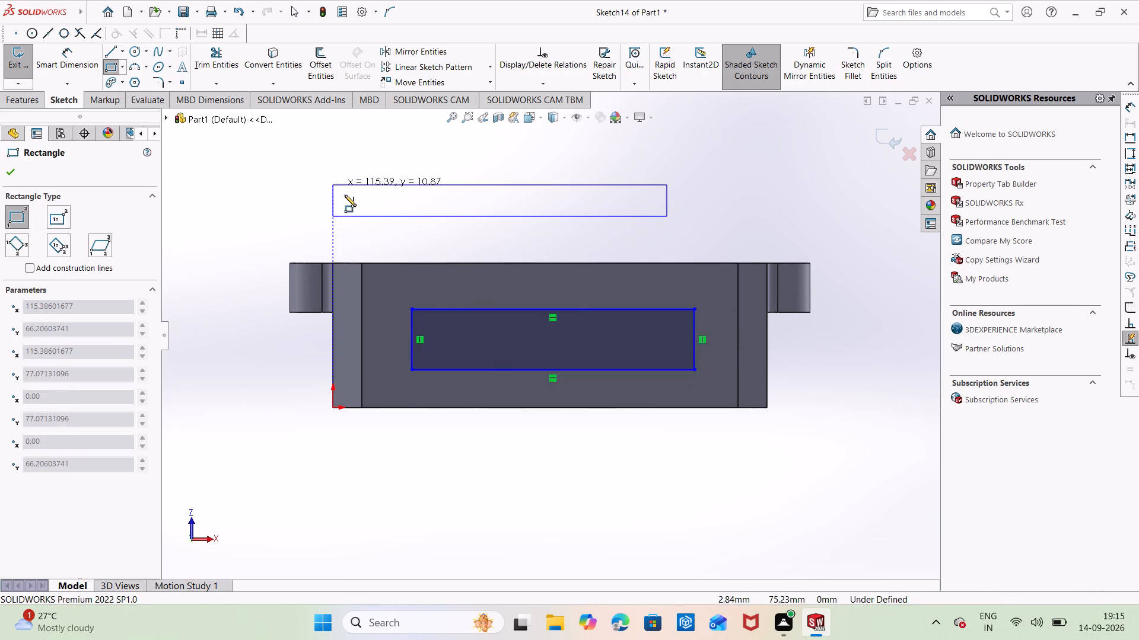
key(Escape)
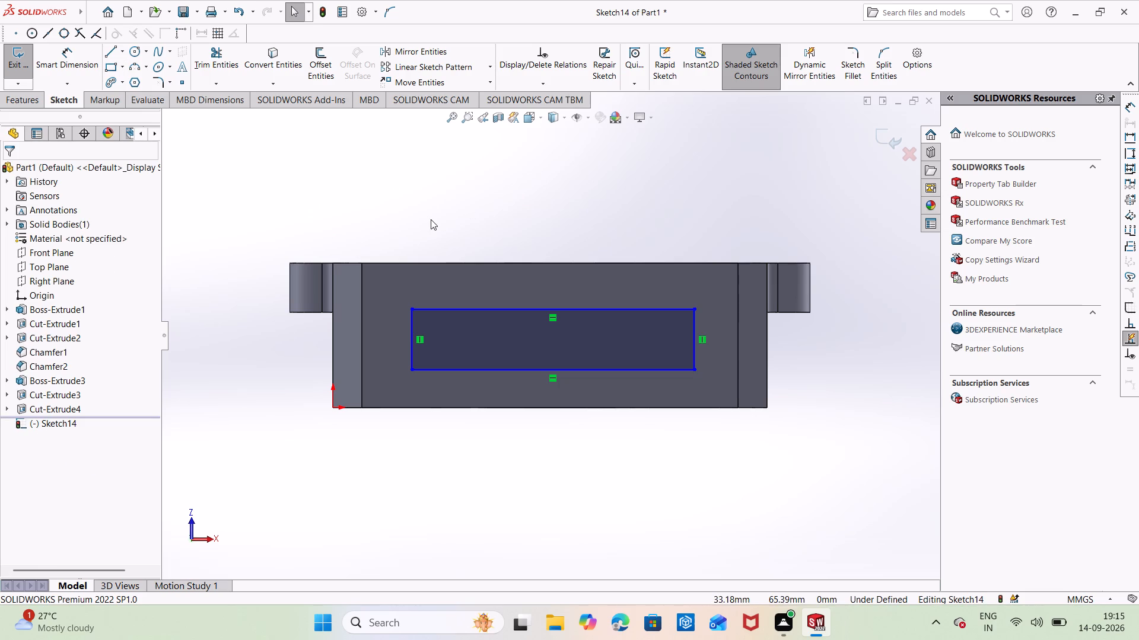
key(Escape)
key(Escape)
click(434, 200)
key(Escape)
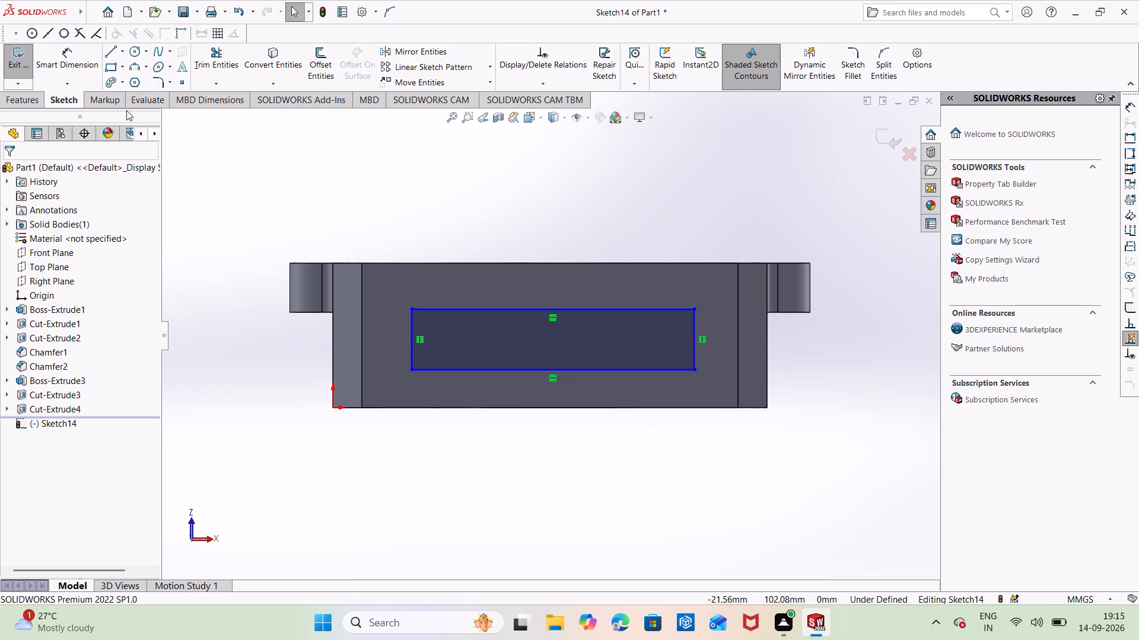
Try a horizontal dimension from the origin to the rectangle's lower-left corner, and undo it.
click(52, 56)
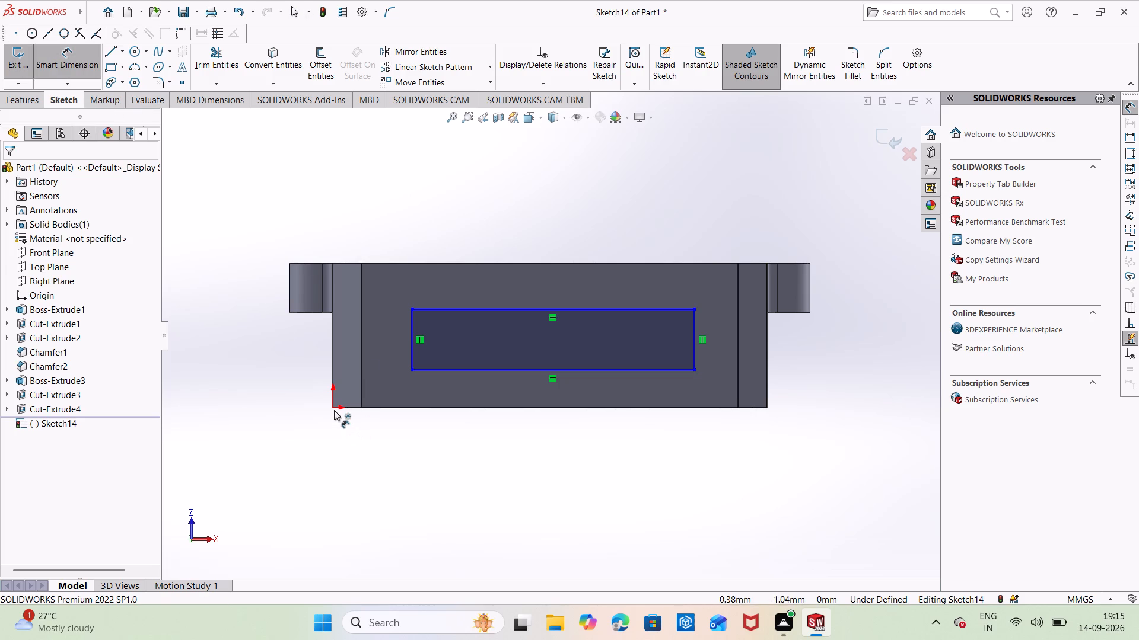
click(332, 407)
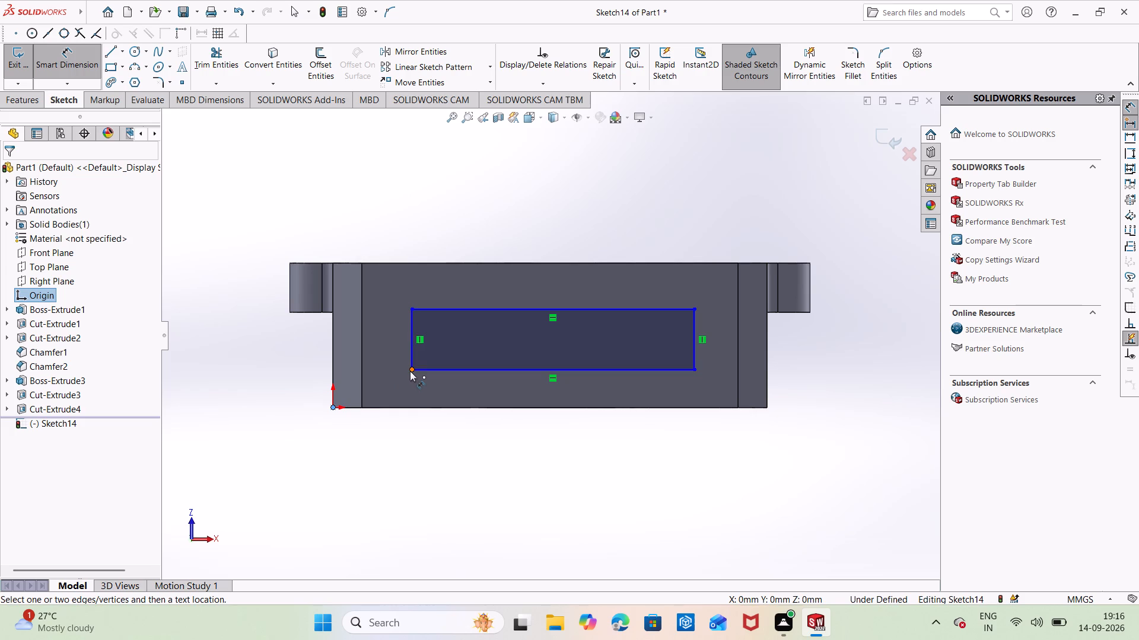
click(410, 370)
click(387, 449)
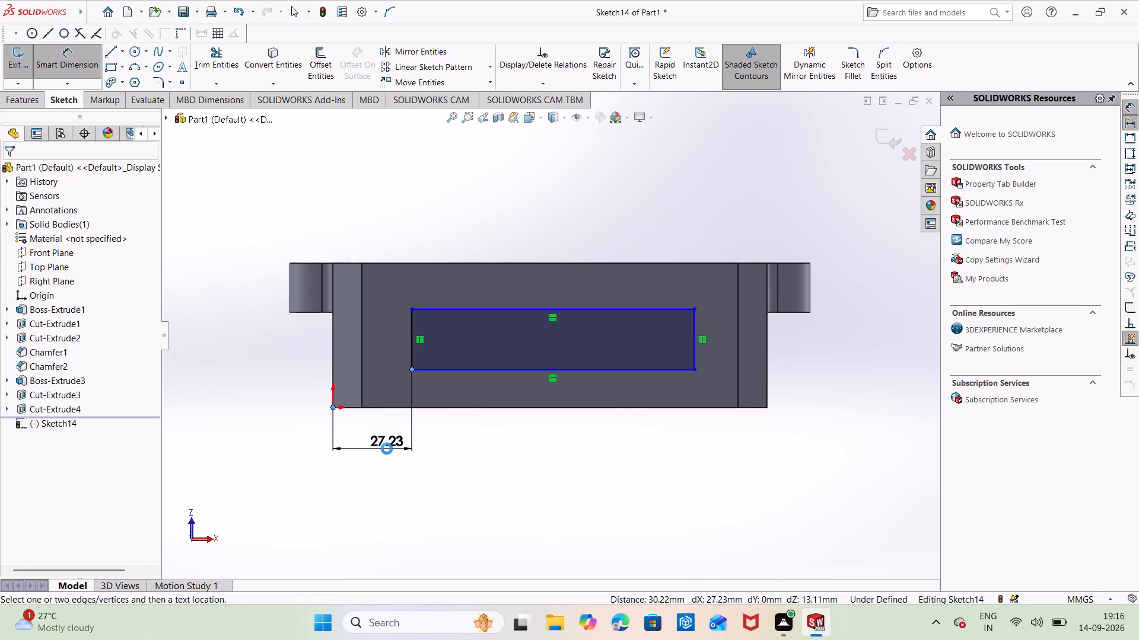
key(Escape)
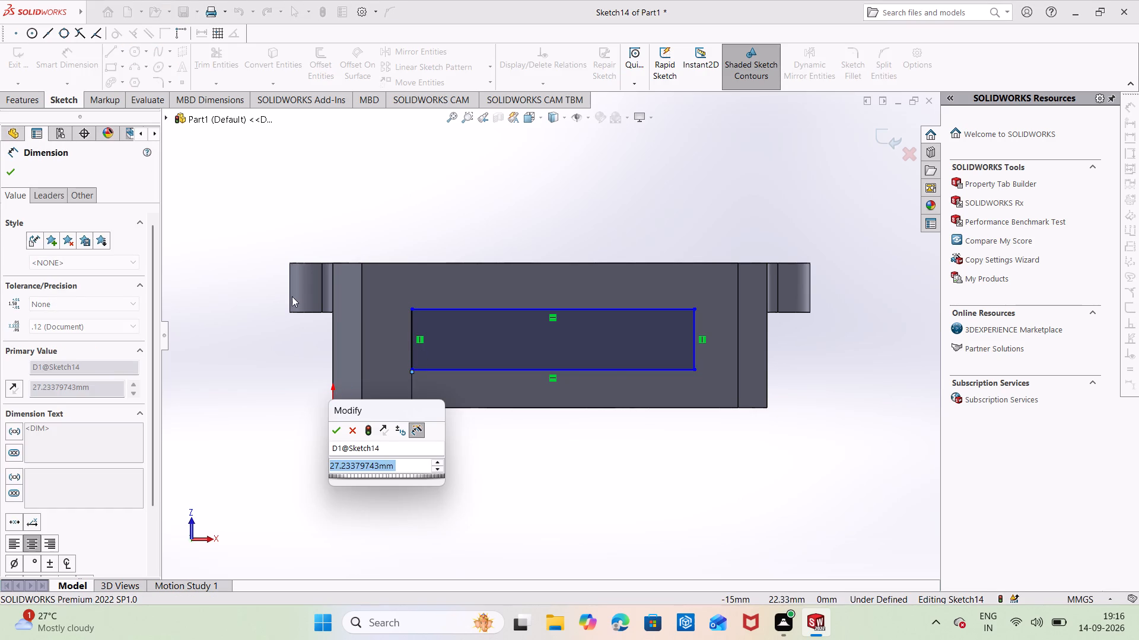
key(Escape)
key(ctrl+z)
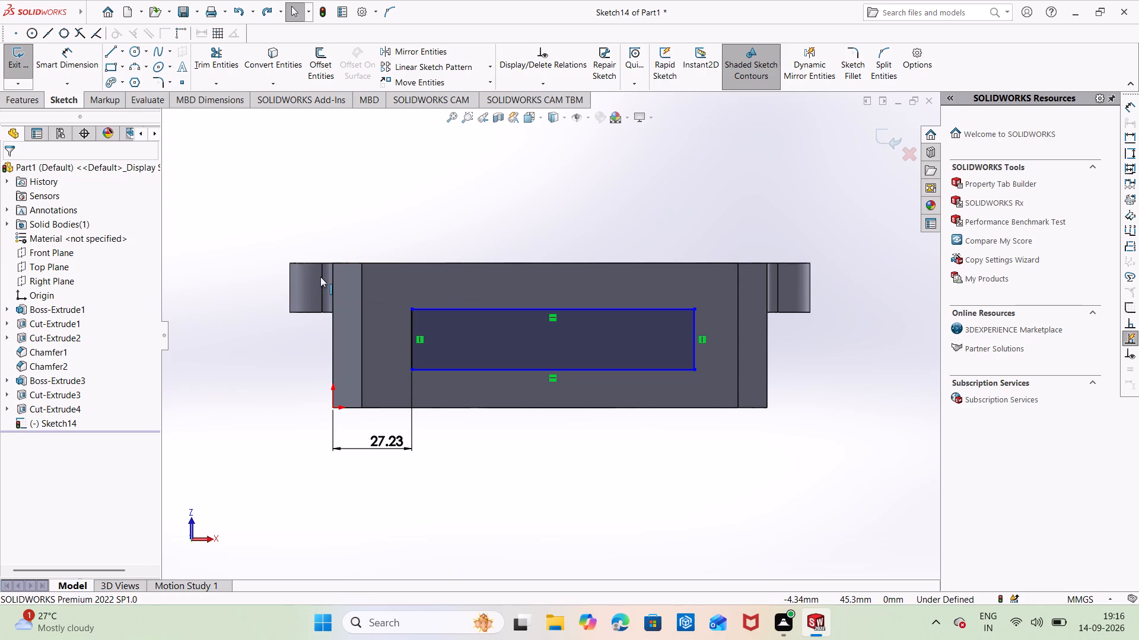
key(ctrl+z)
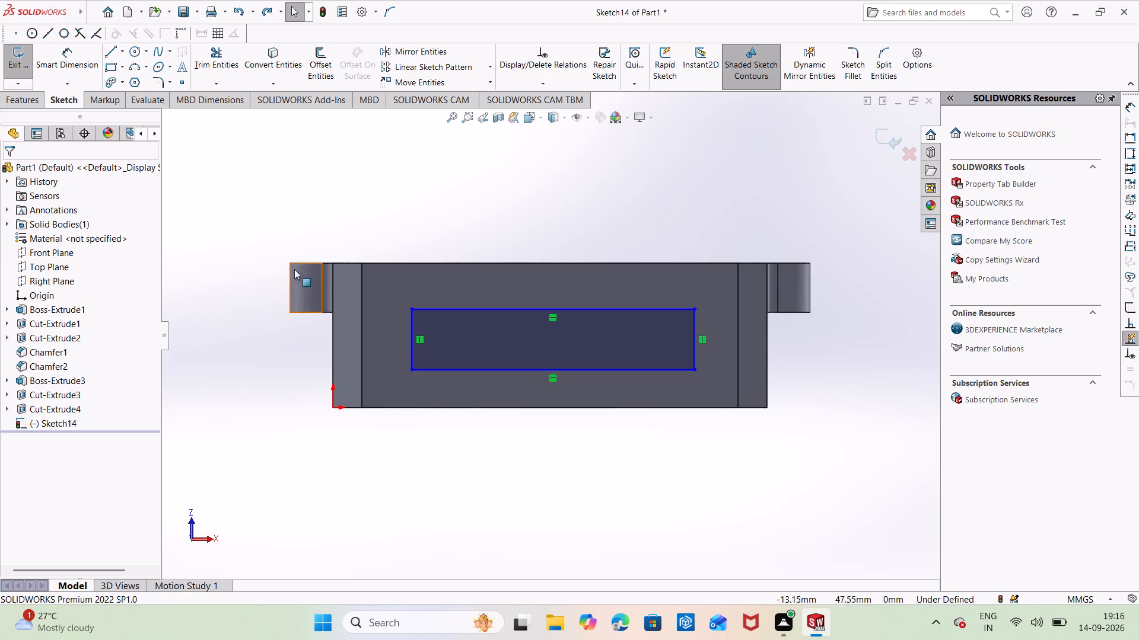
Dimension the horizontal distance from the left boss's outer top corner to the rectangle's upper-left corner as 40 mm.
right_drag(274, 244, 324, 159)
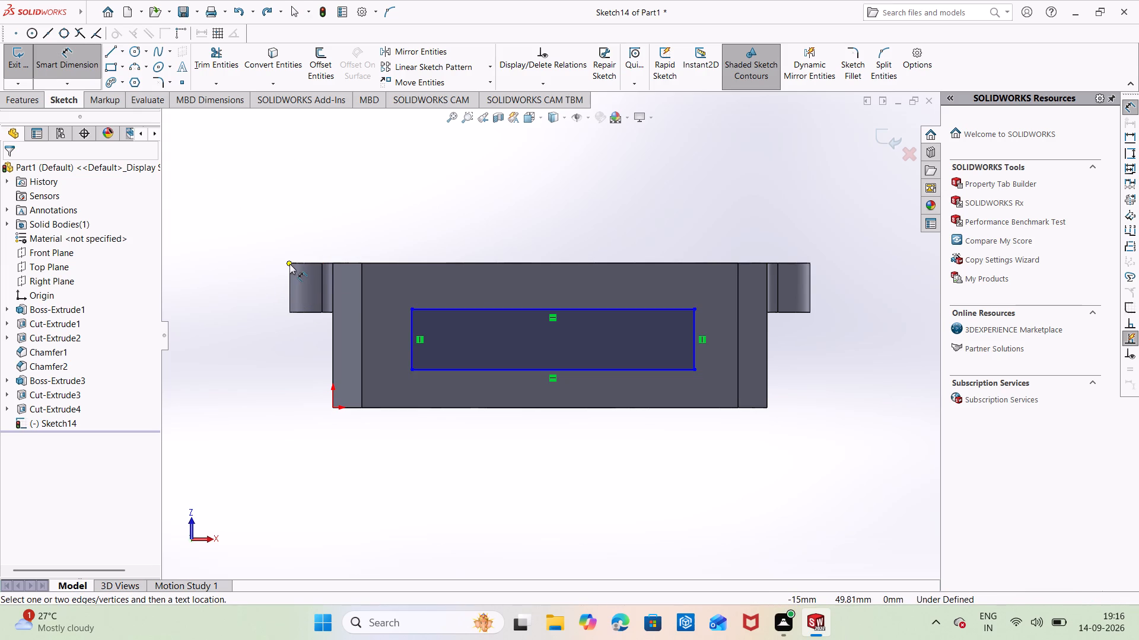
click(289, 264)
click(412, 306)
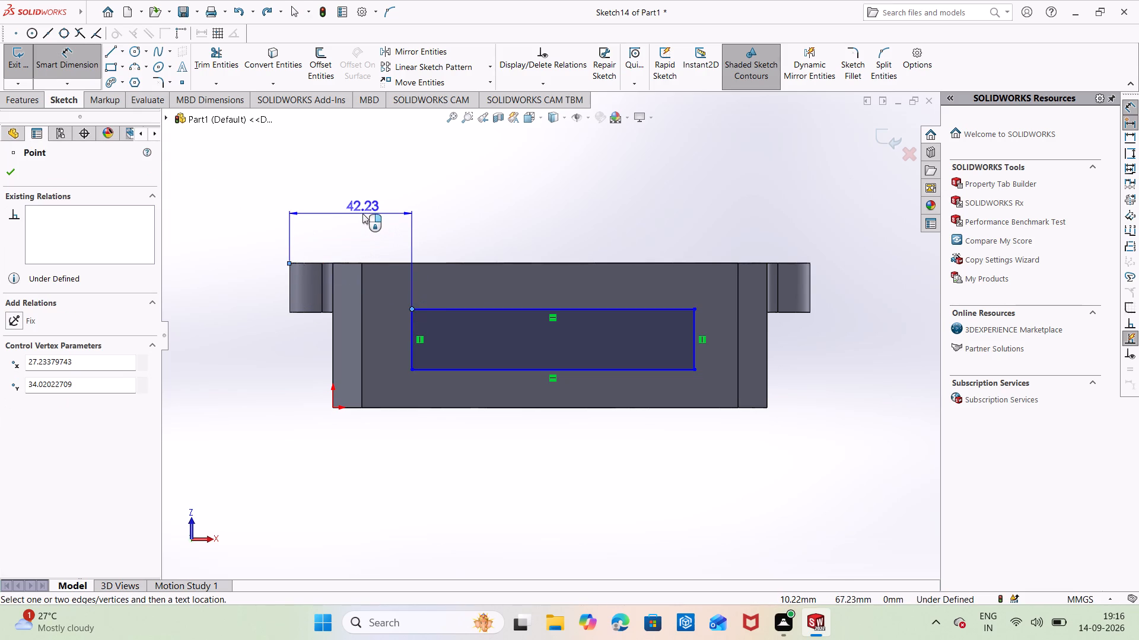
click(362, 213)
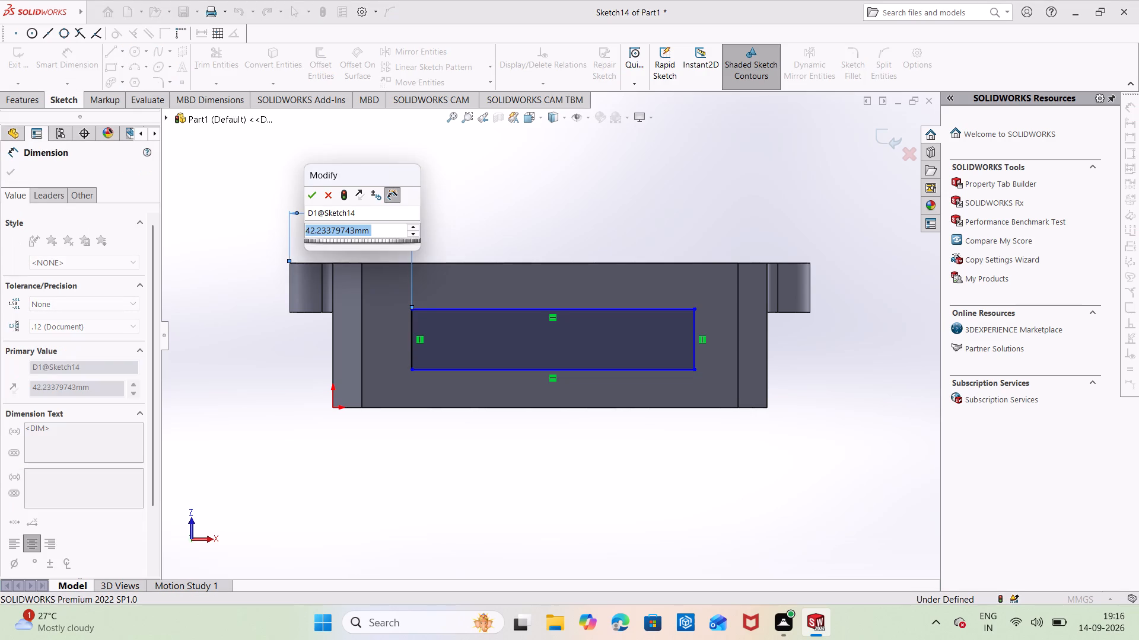
key(BackSpace)
text(40)
key(Return)
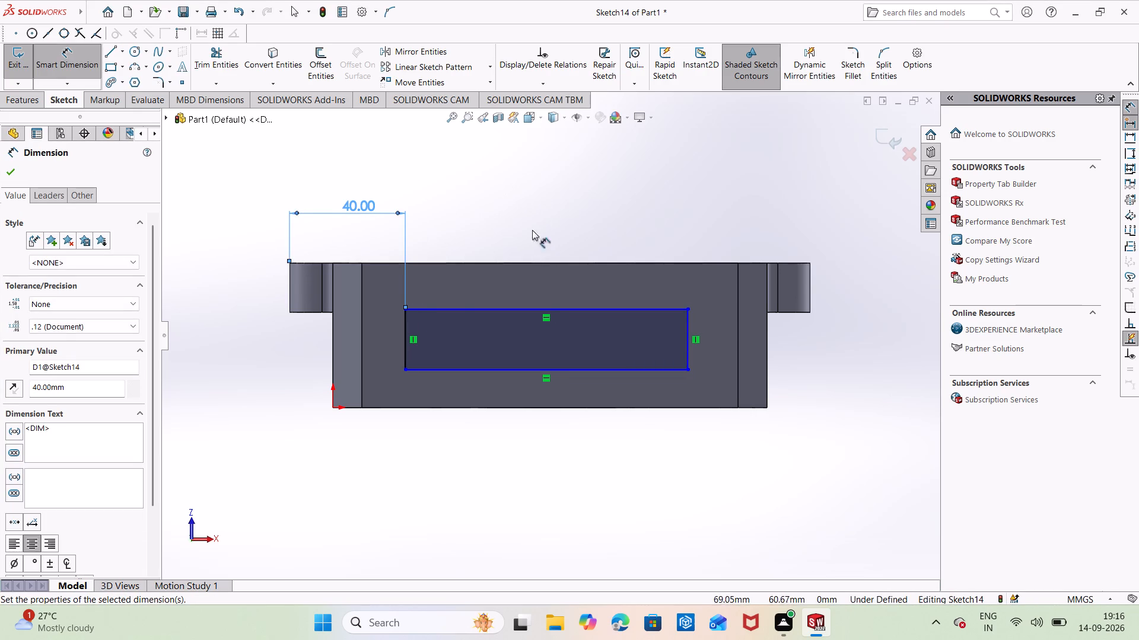
click(526, 213)
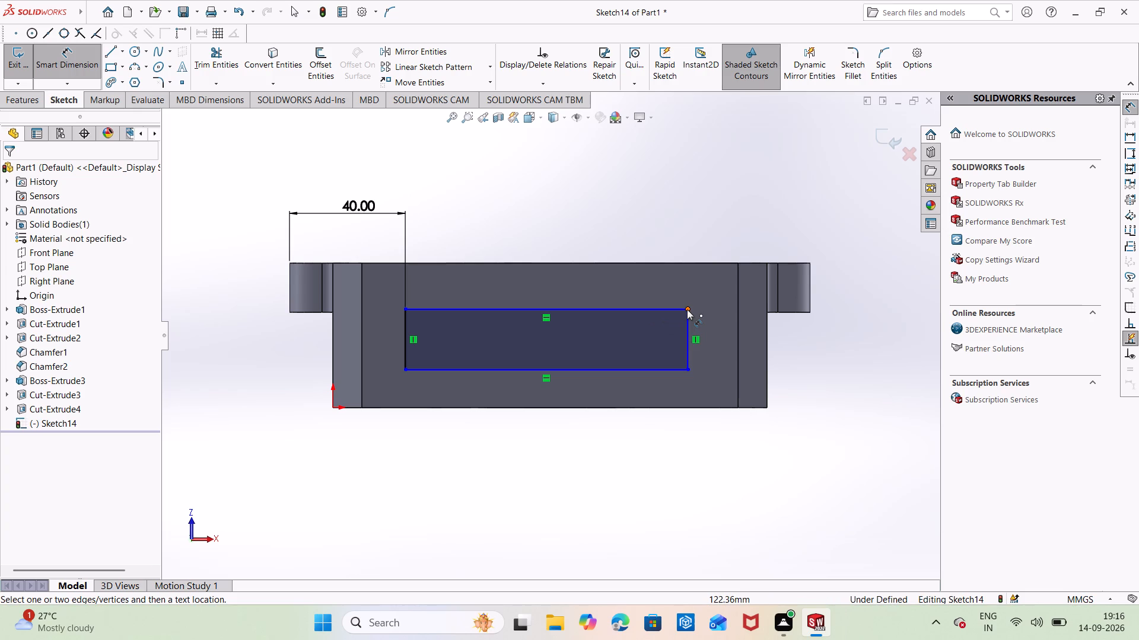
Dimension the horizontal distance from the rectangle's upper-right corner to the right boss's outer top corner as 40 mm.
click(687, 309)
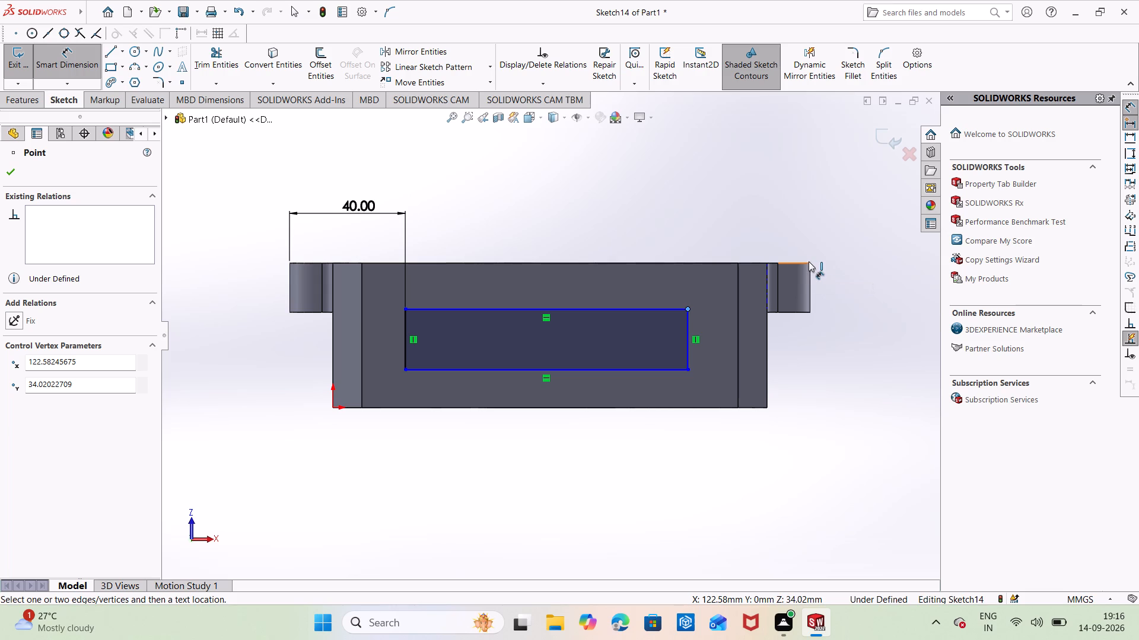
click(810, 264)
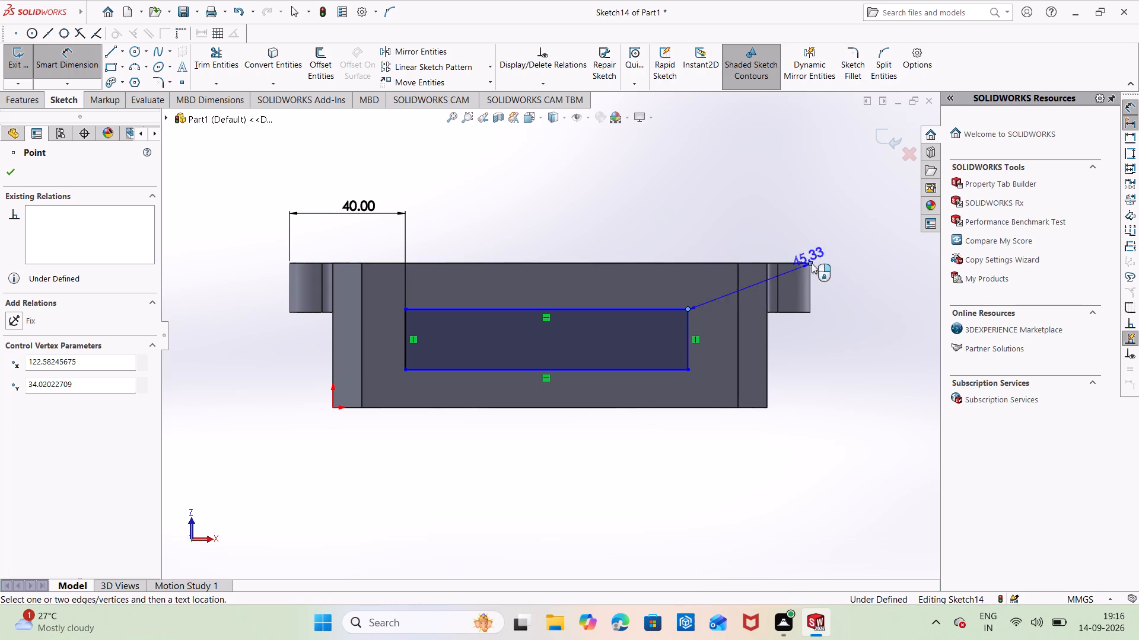
click(754, 215)
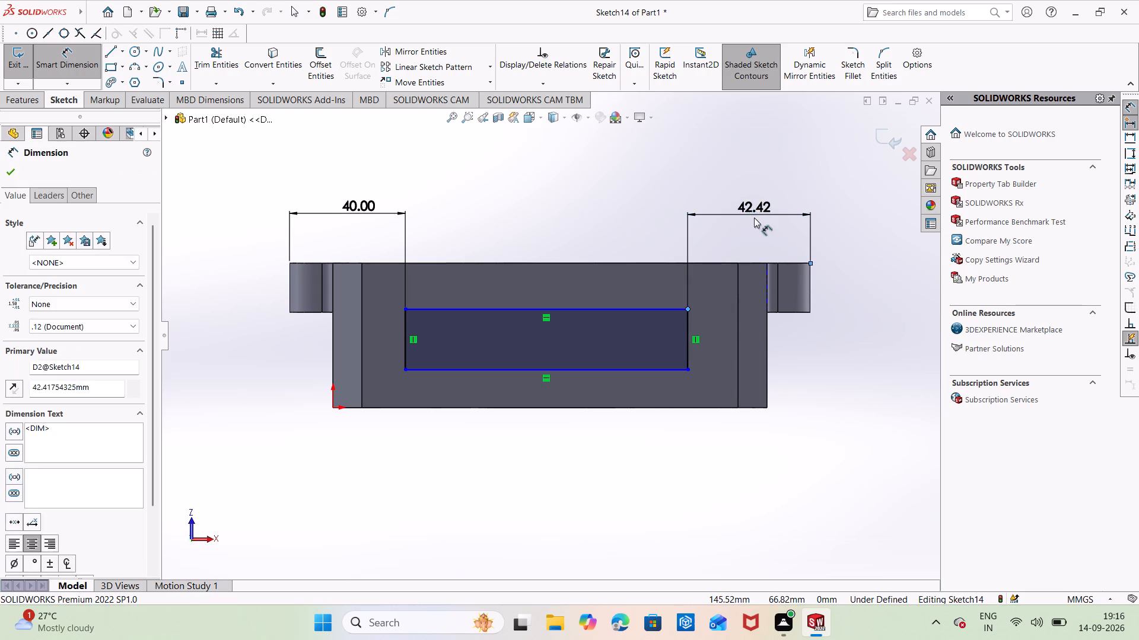
key(BackSpace)
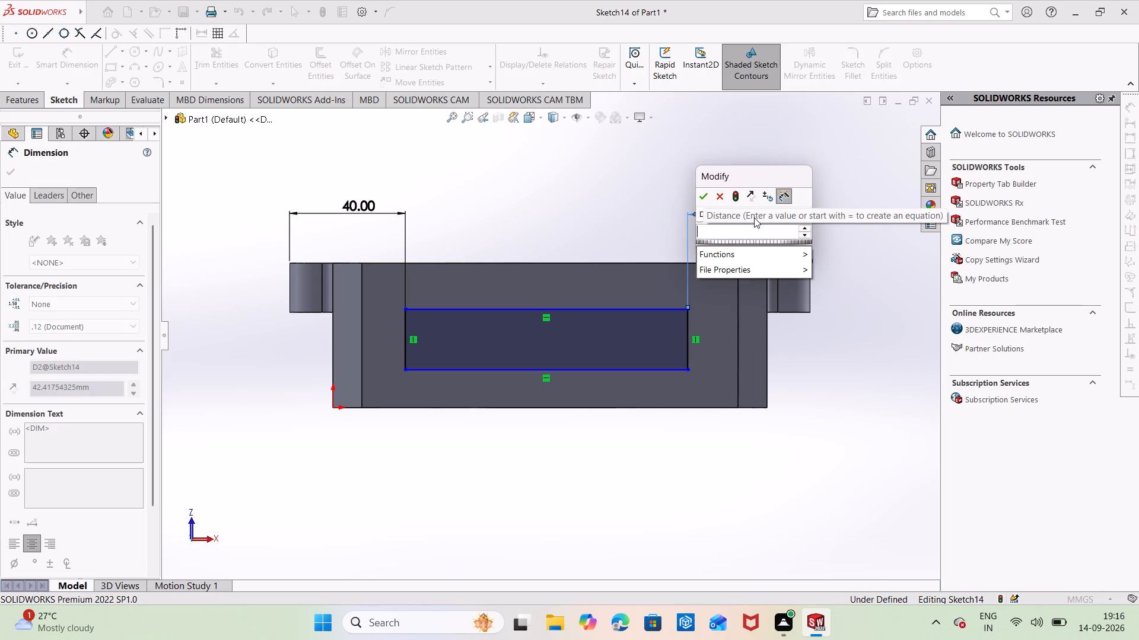
text(40)
key(Return)
click(645, 175)
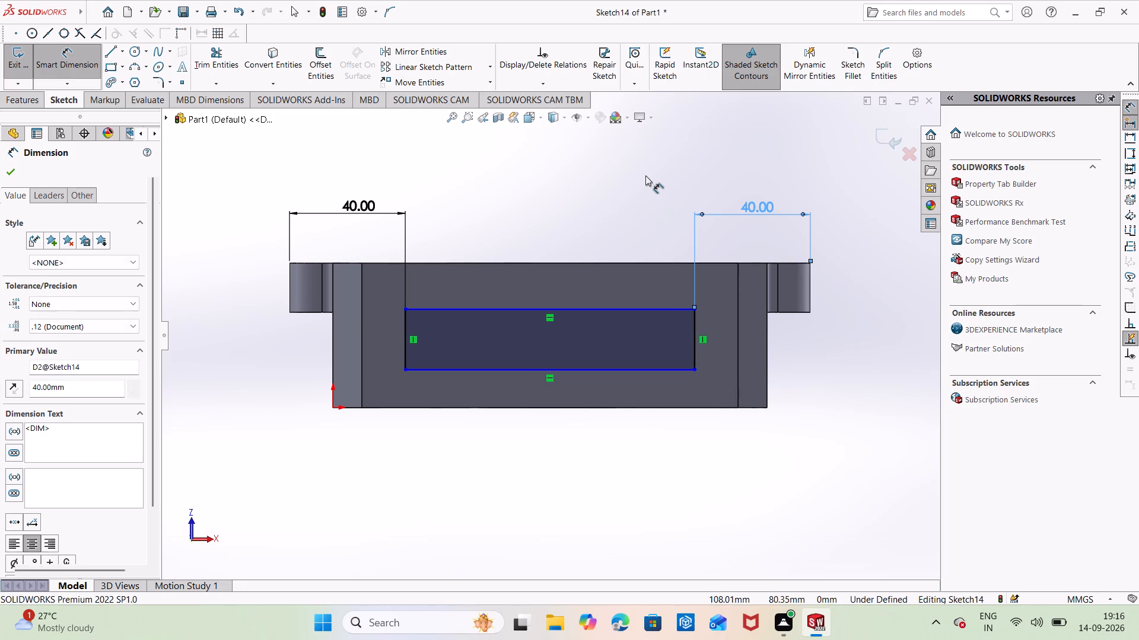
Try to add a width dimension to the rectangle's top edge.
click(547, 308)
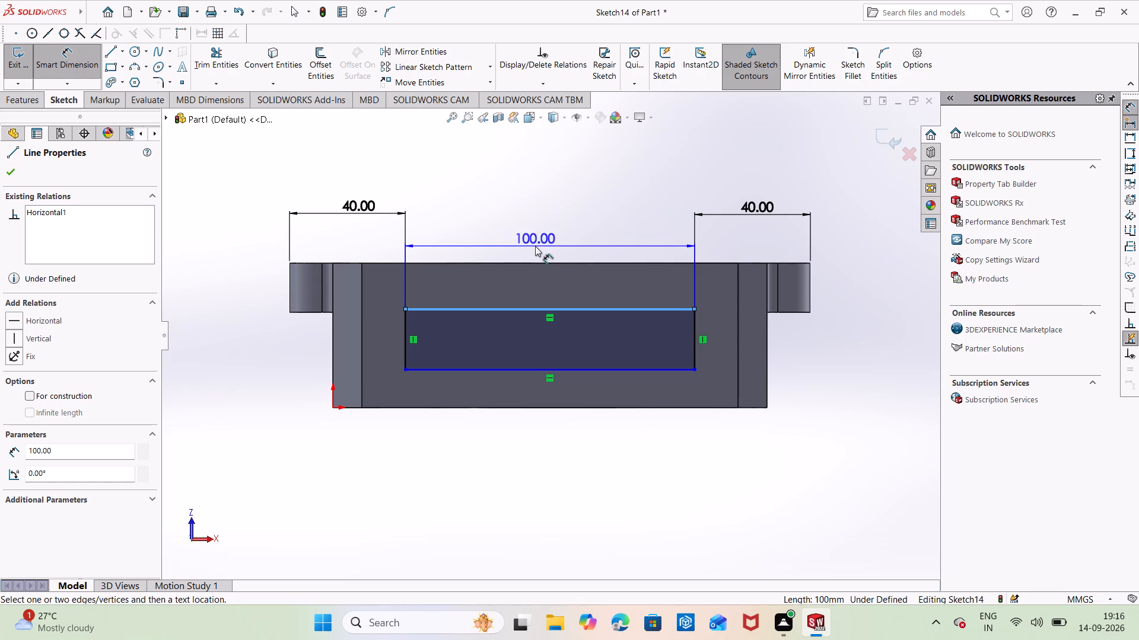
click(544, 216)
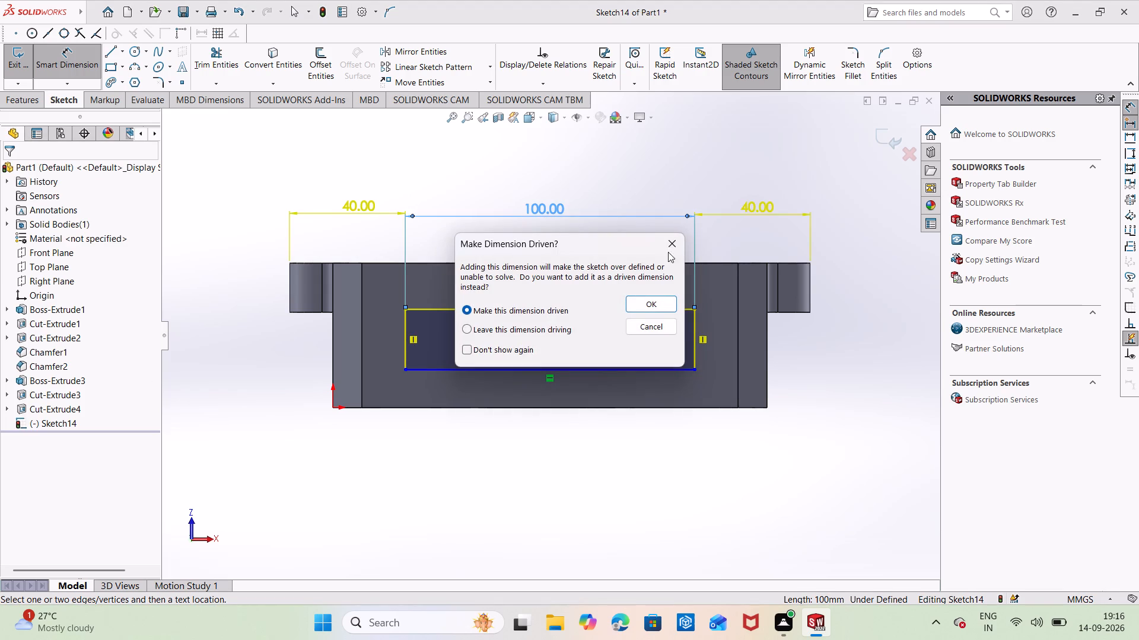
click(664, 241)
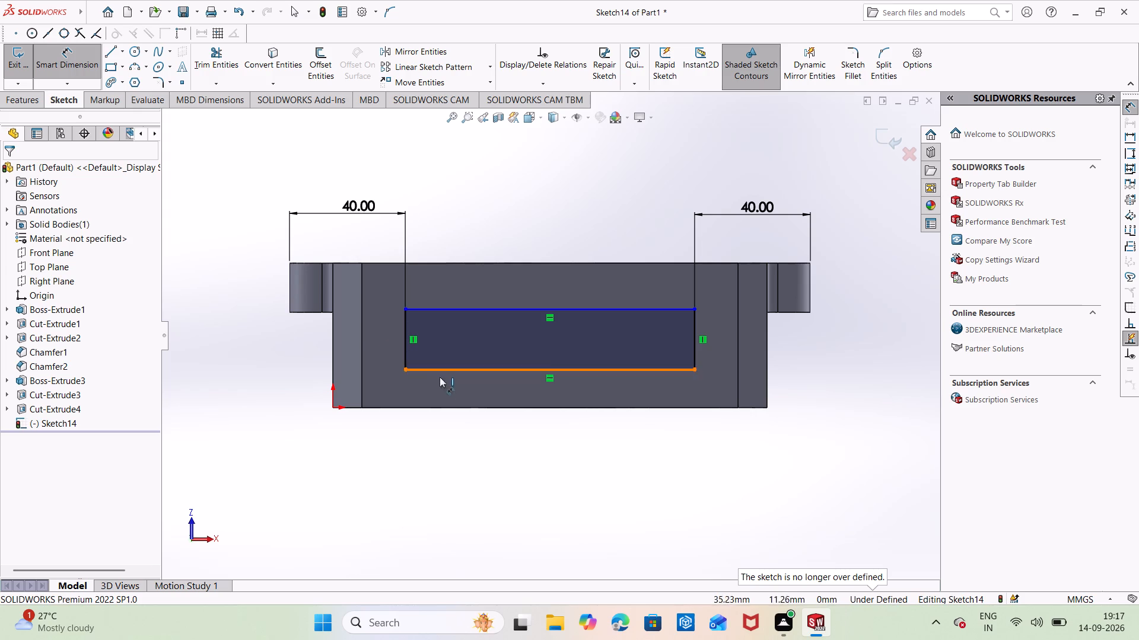
Dimension the distance from the block's bottom edge to the rectangle's lower edge as 10 mm.
click(435, 407)
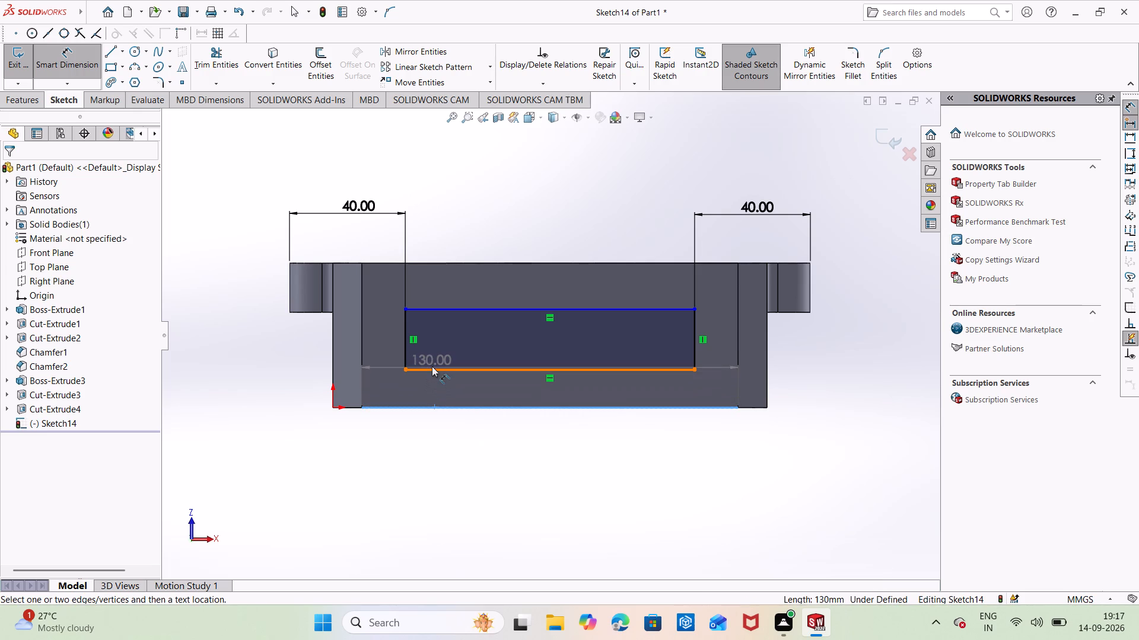
click(432, 372)
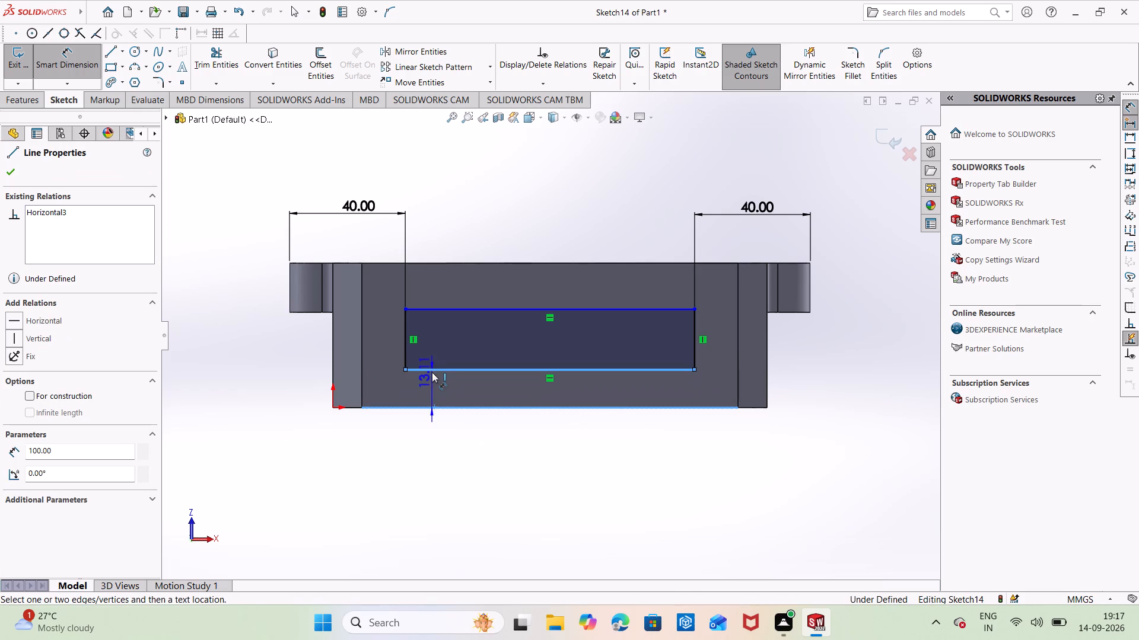
click(300, 398)
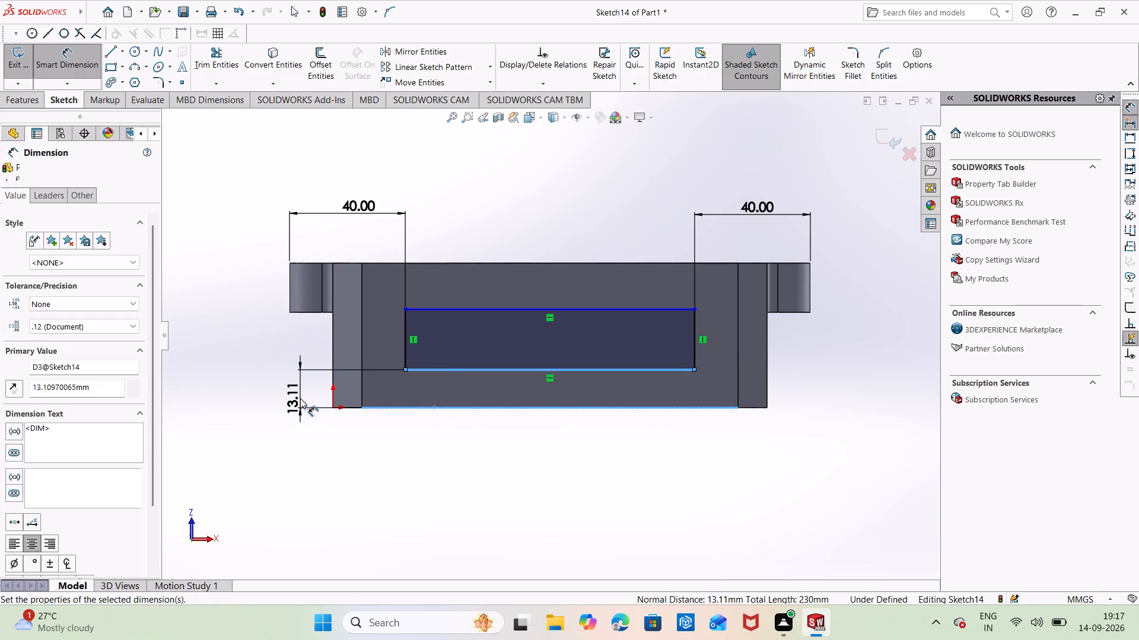
key(BackSpace)
text(10)
key(Return)
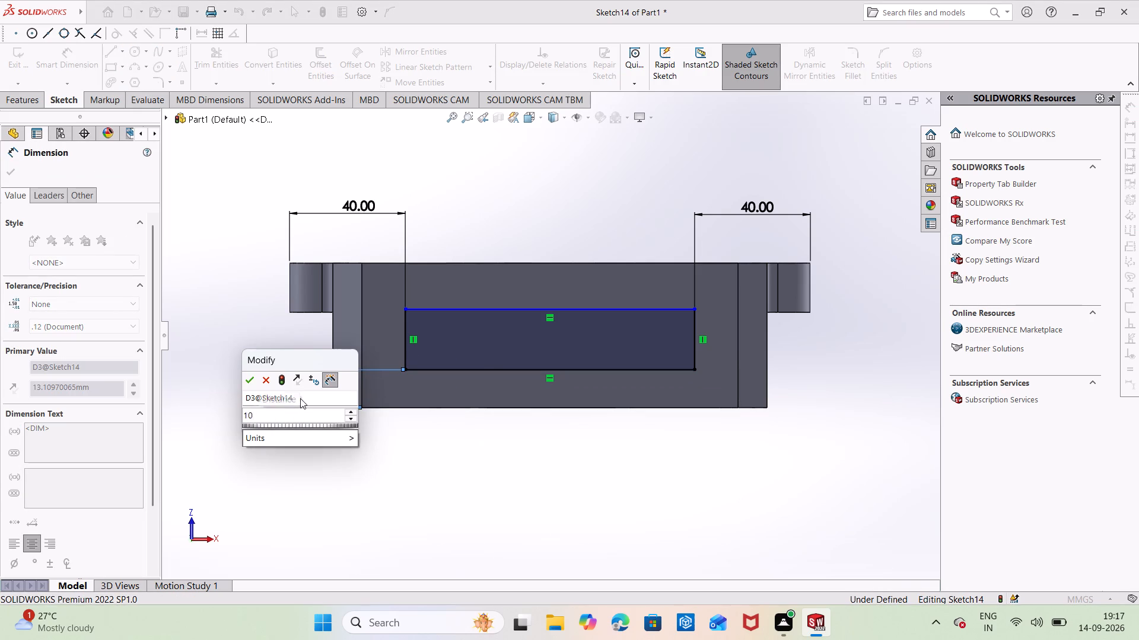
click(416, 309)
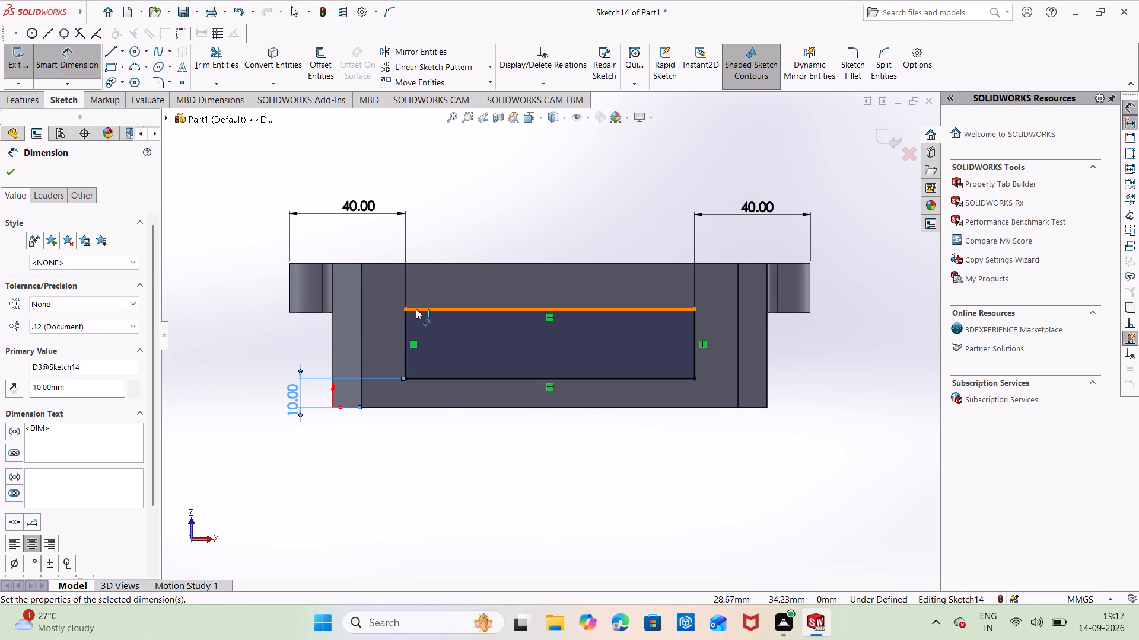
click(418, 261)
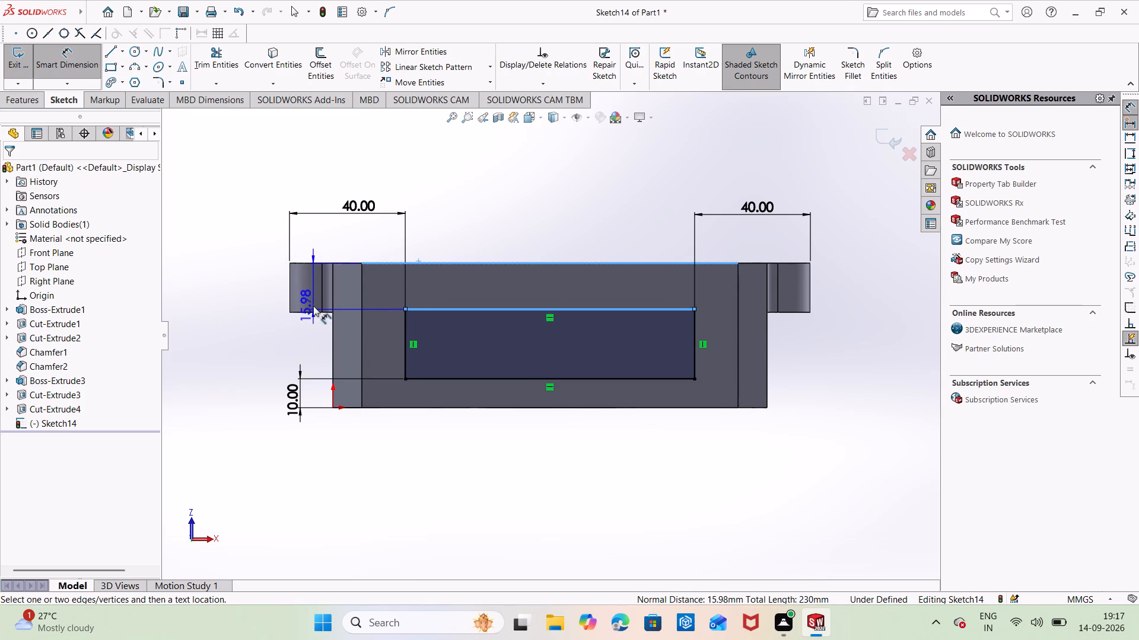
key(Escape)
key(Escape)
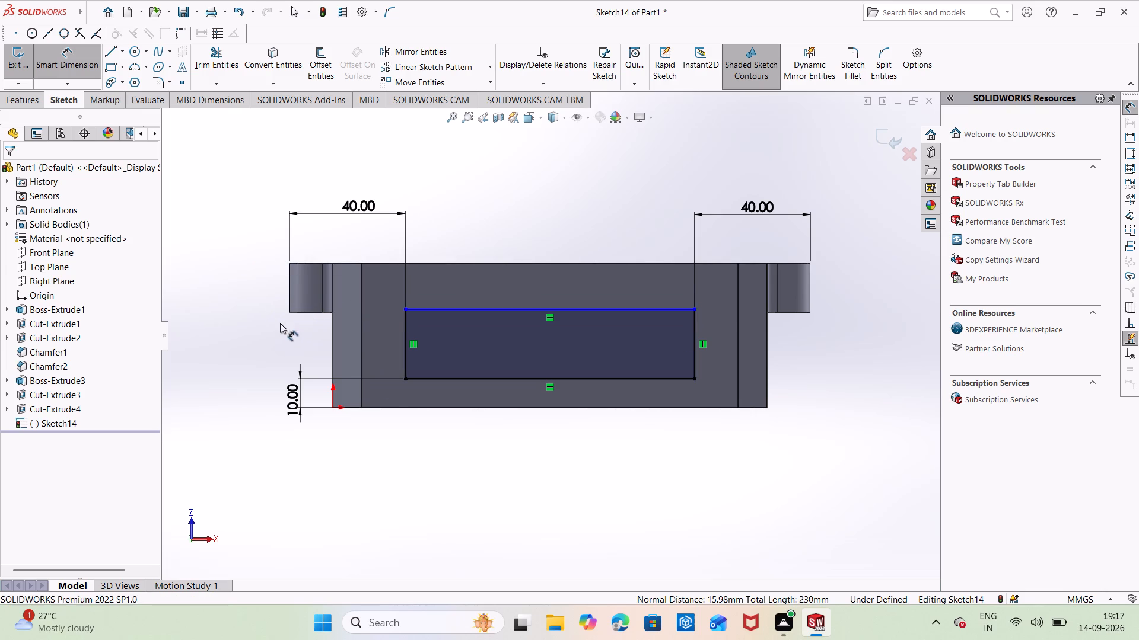
Dimension the distance from the block's bottom edge to the rectangle's upper edge as 35 mm.
click(397, 409)
click(437, 311)
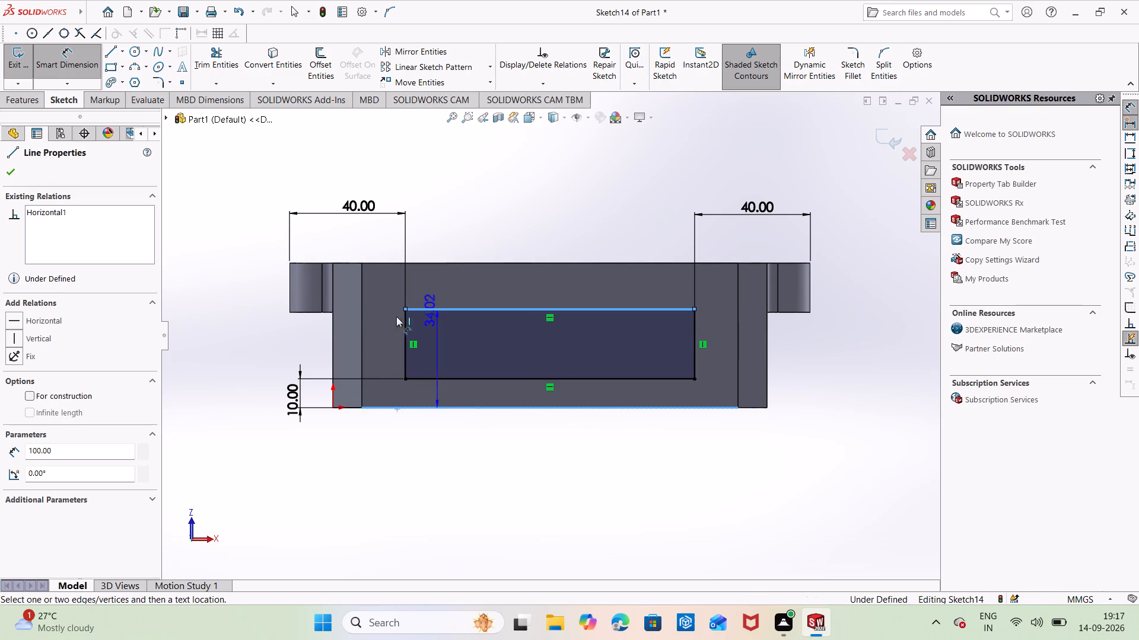
click(279, 324)
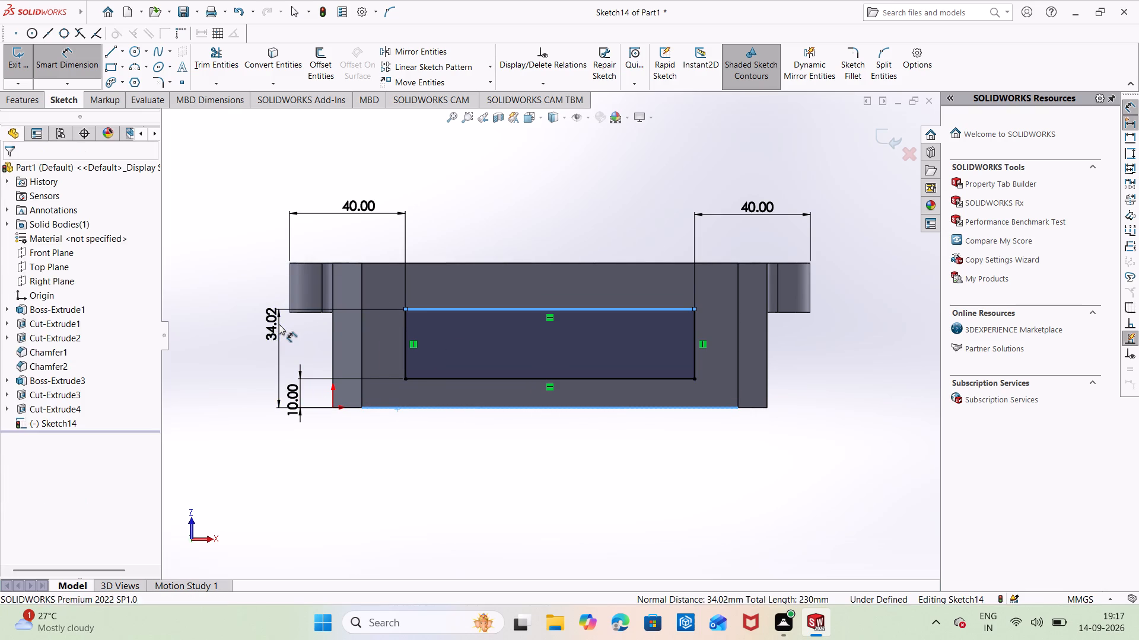
key(BackSpace)
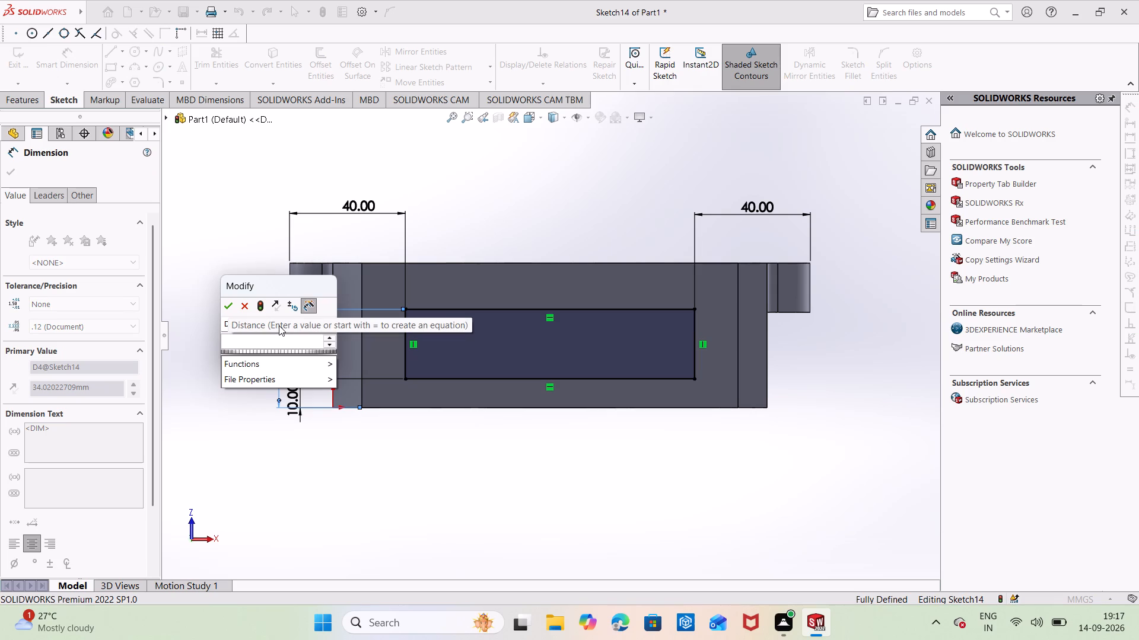
text(35)
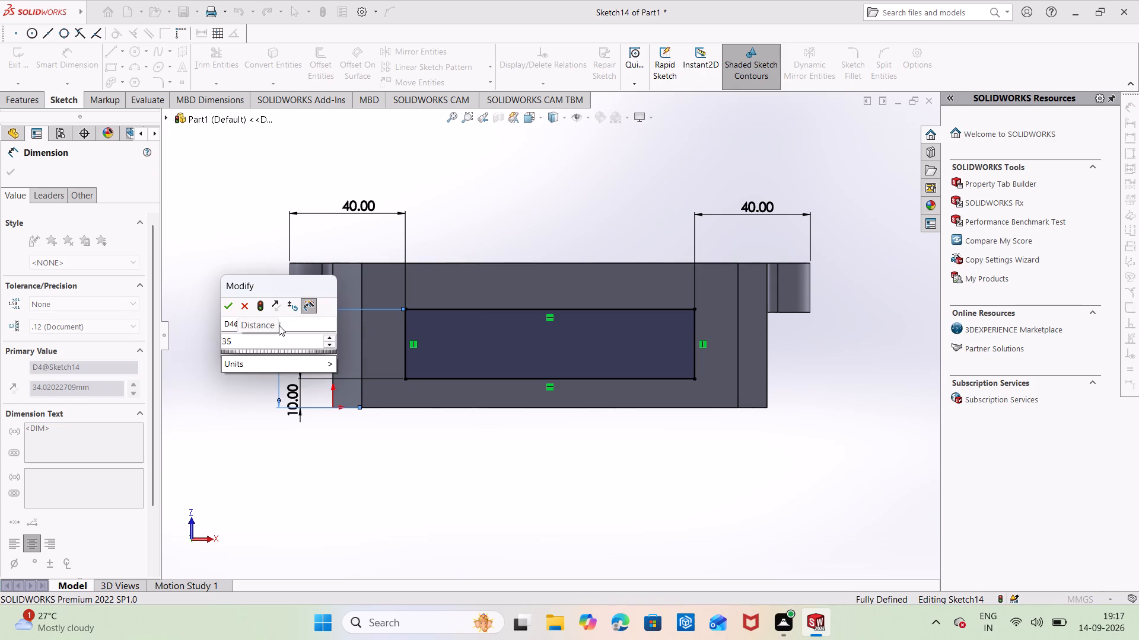
key(Return)
click(217, 211)
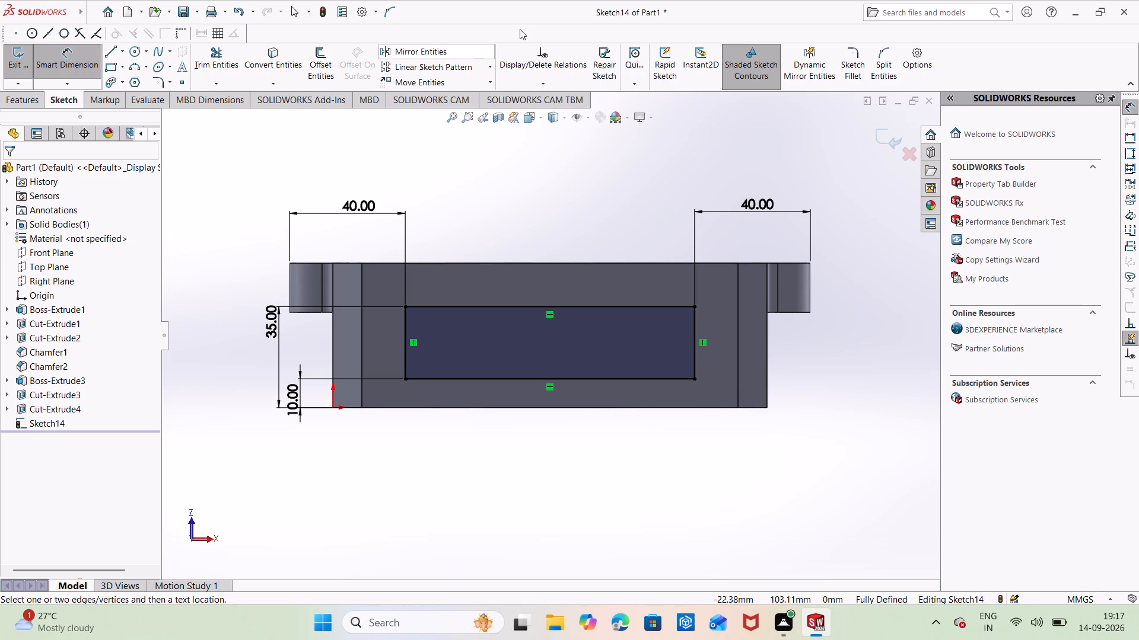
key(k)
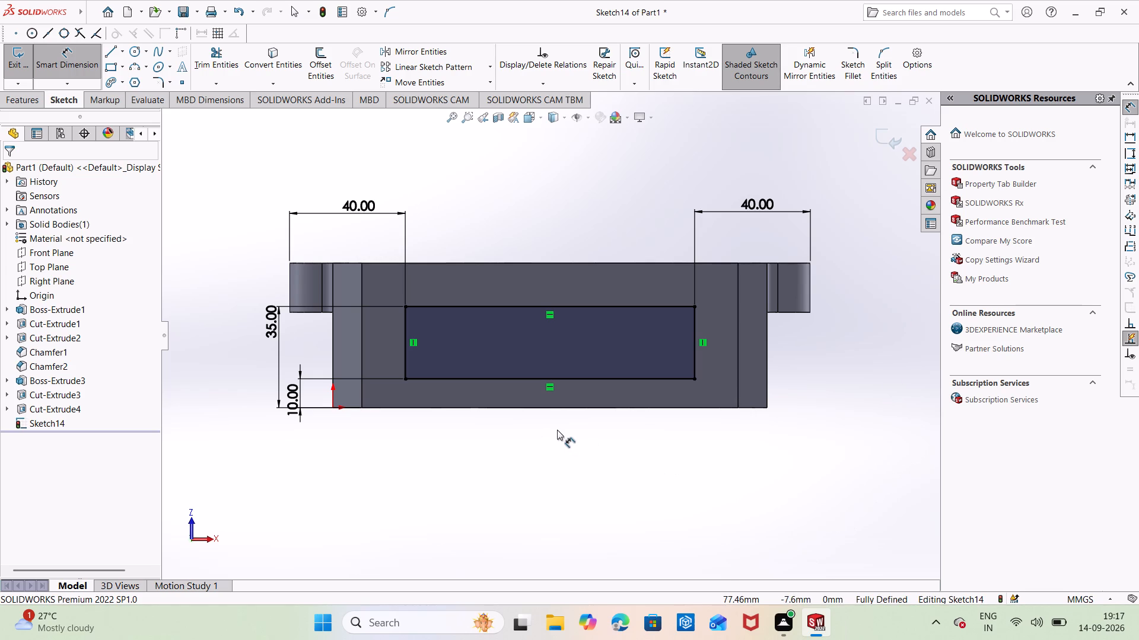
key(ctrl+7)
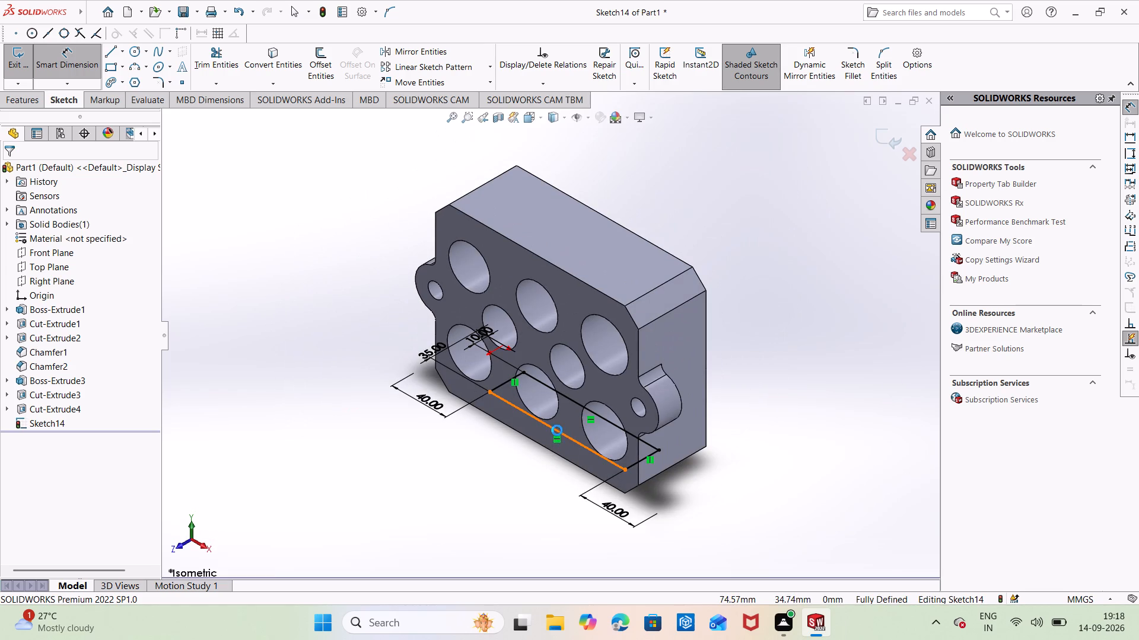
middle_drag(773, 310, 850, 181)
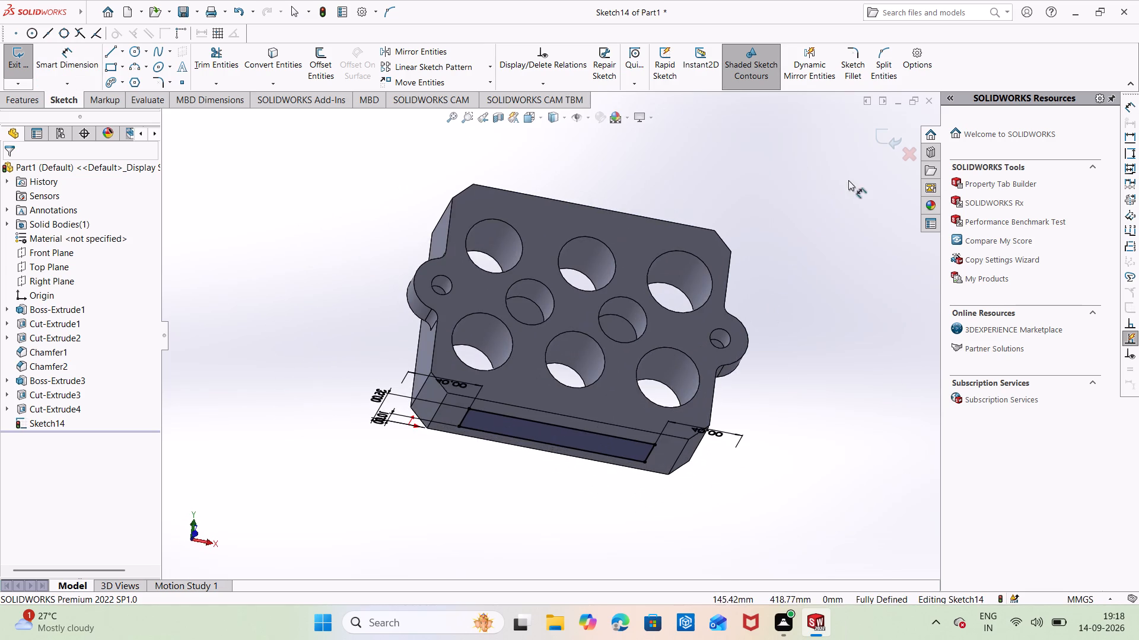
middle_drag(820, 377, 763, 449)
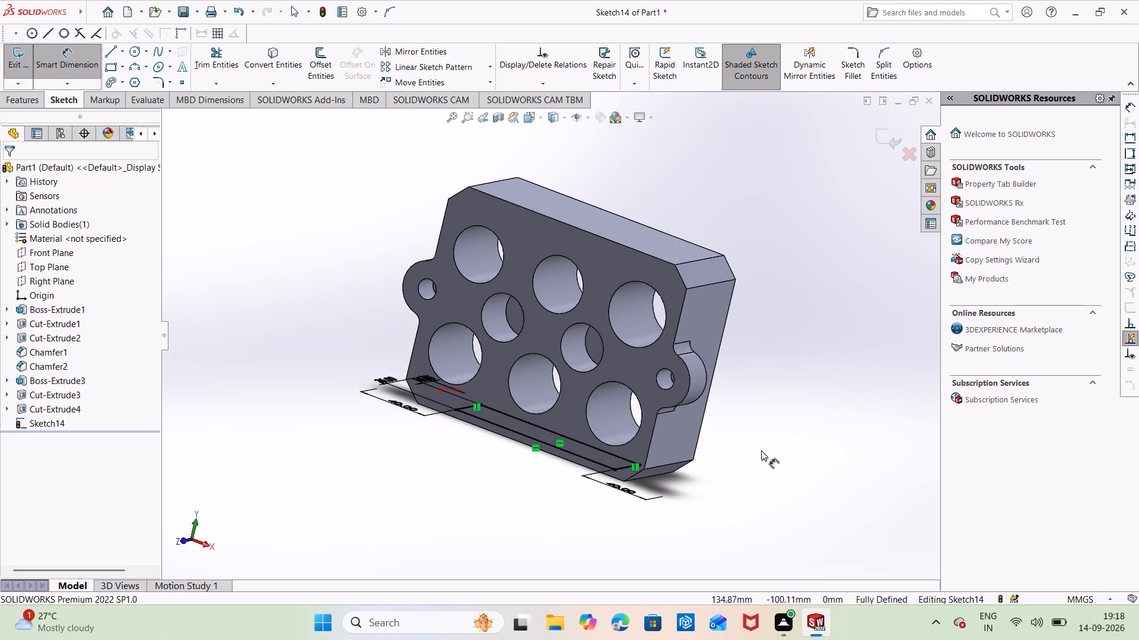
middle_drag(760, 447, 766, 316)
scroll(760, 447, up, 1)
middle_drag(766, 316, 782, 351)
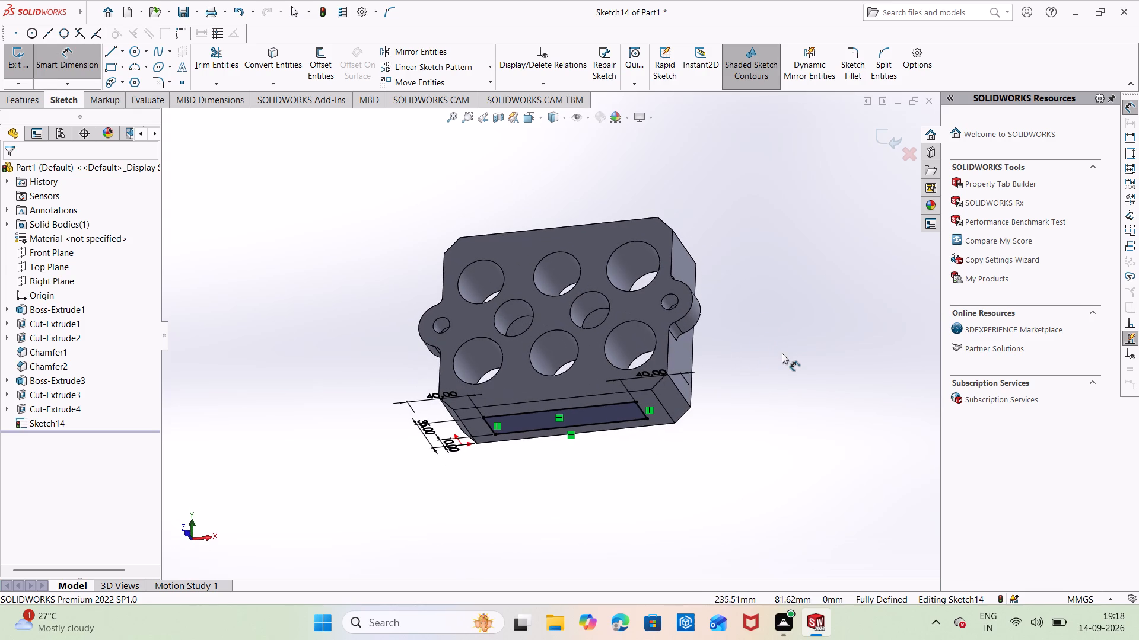
Save the part in the Documents folder under the file name sm2.
key(ctrl+s)
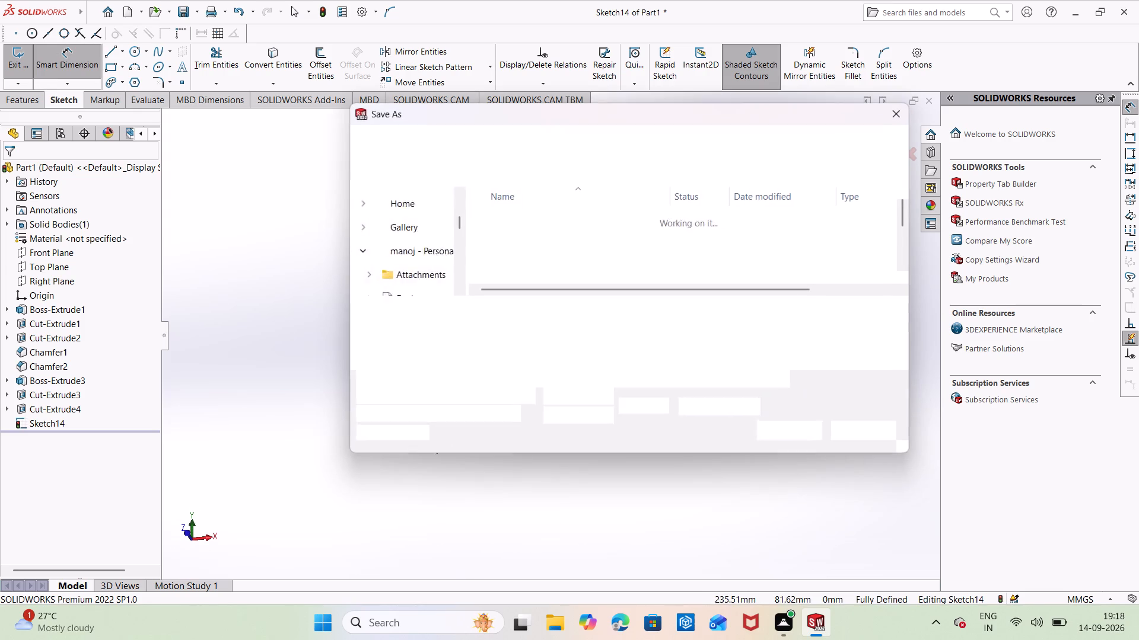
key(BackSpace)
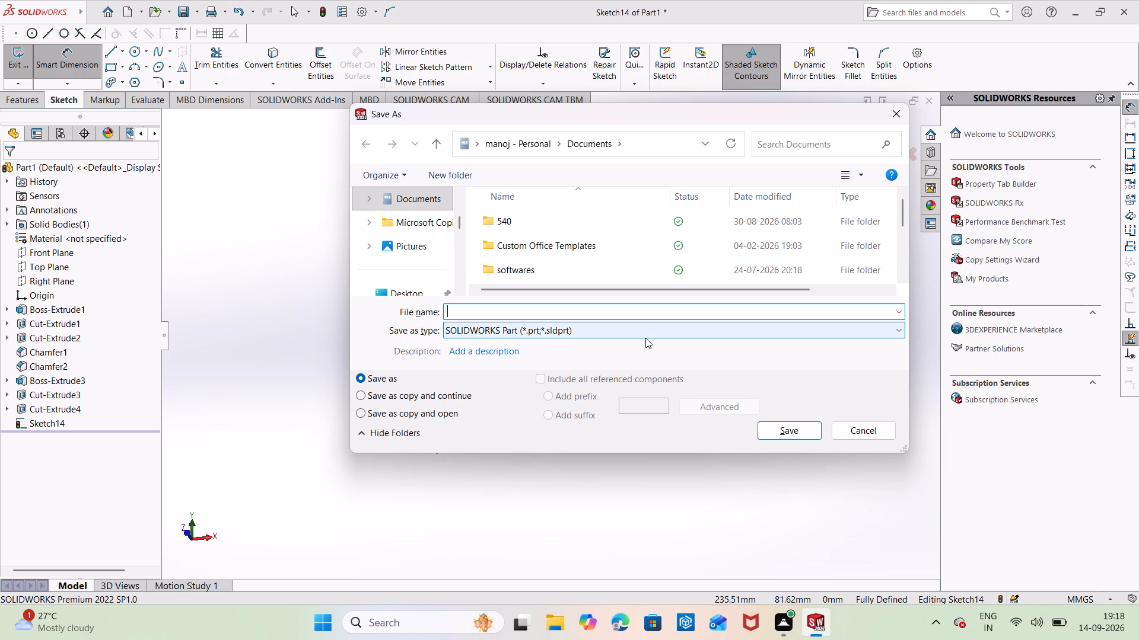
text(sm)
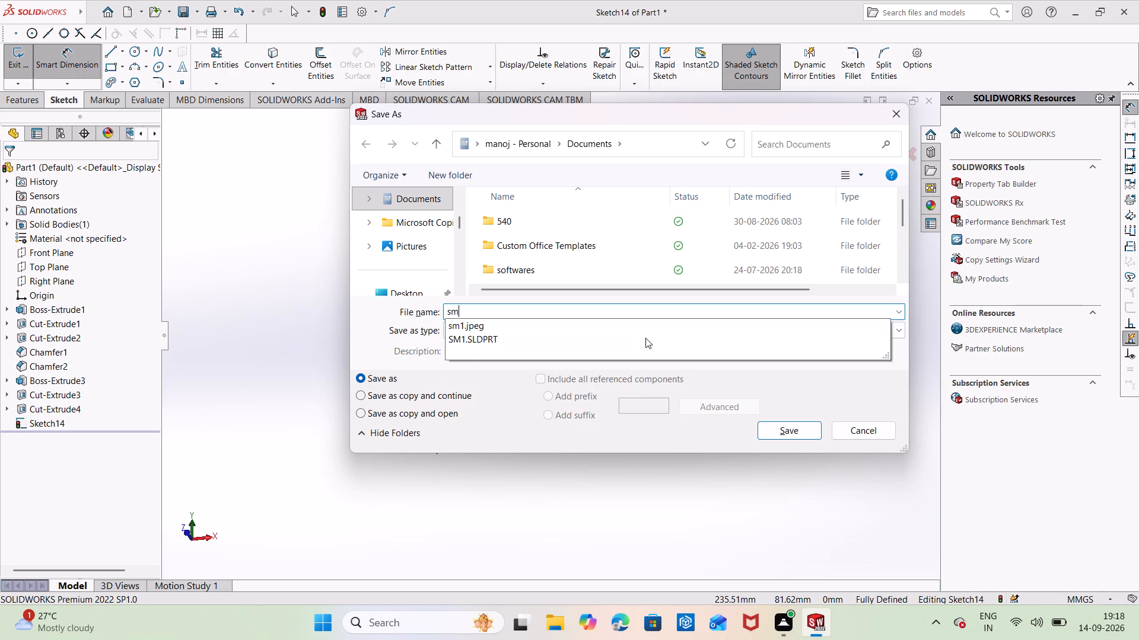
key(2)
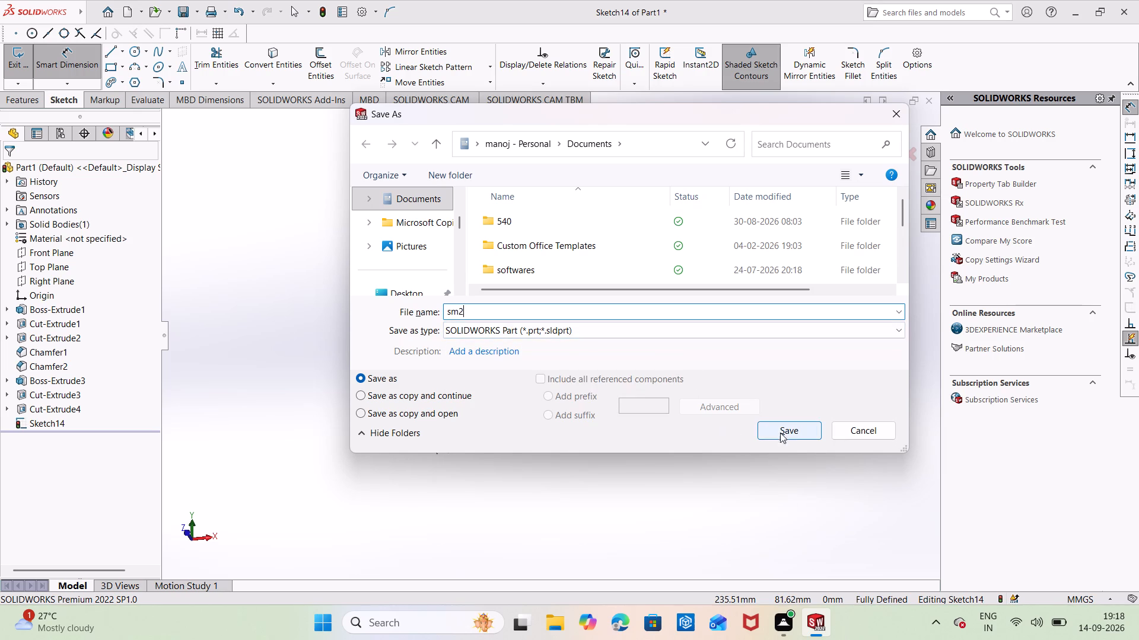
click(805, 428)
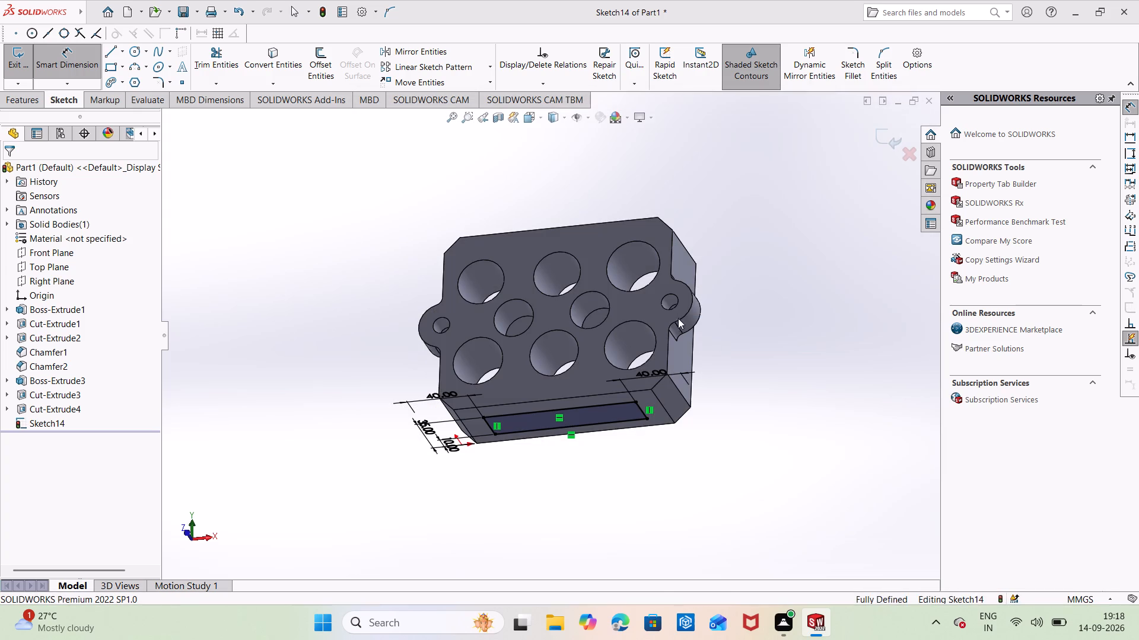